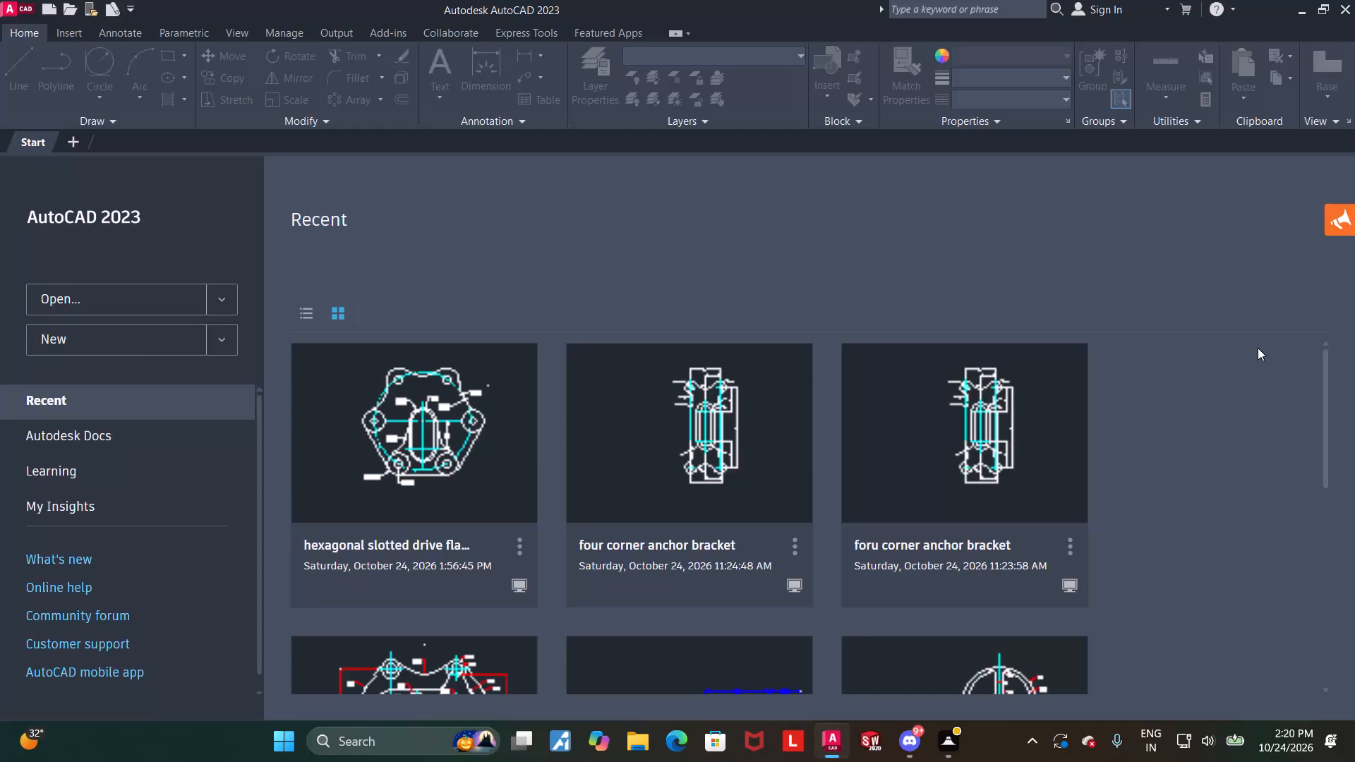
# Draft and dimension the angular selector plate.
# Create a new blank drawing.
pyautogui.click(56, 341)
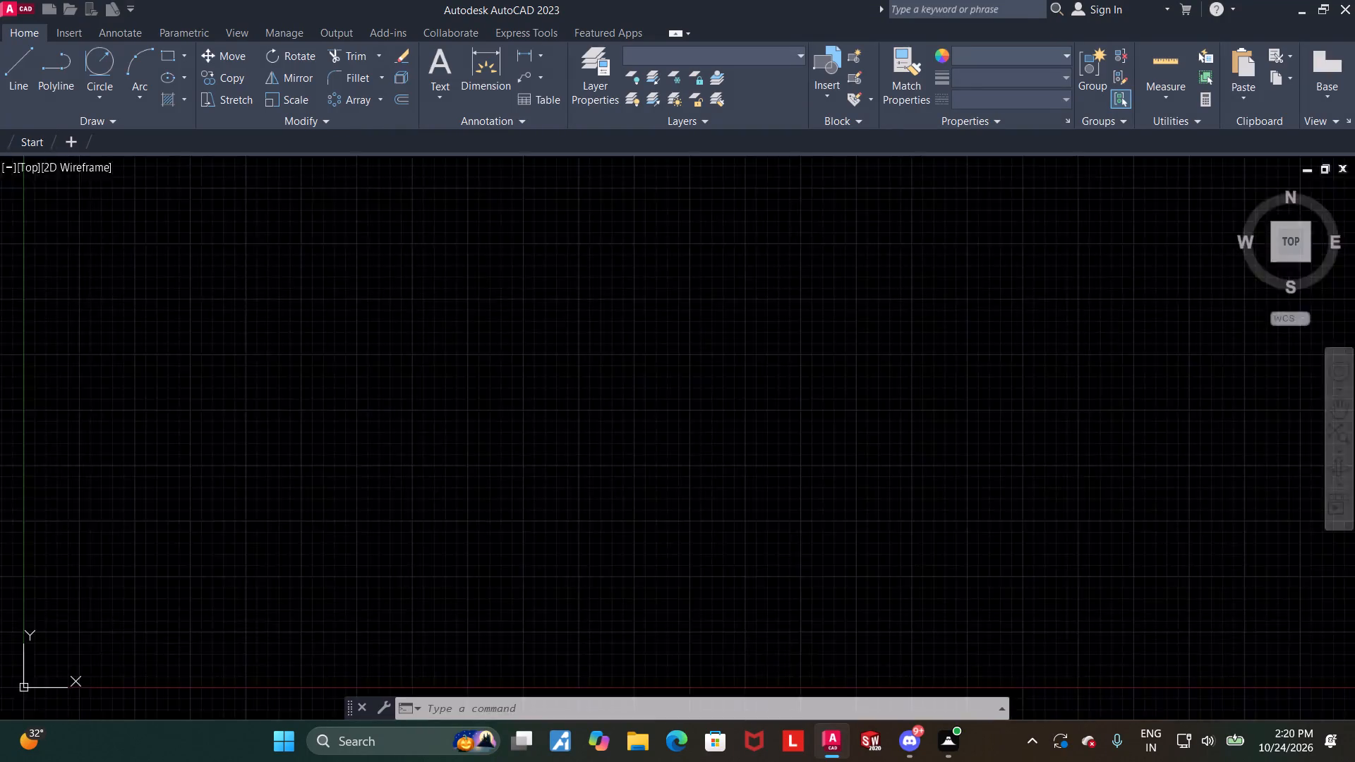
# Turn on command logging for the drawing with LOGFILEON.
pyautogui.write('logfile')
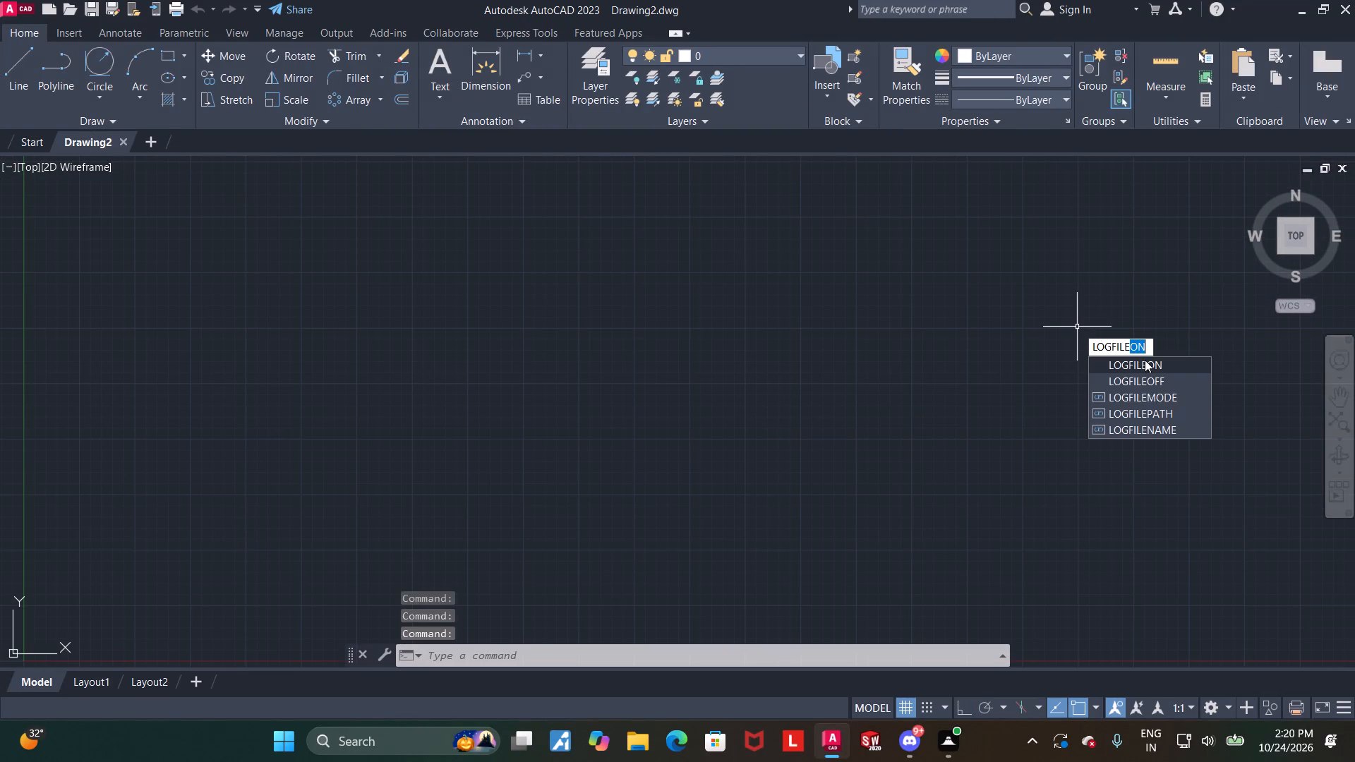
pyautogui.click(1145, 360)
pyautogui.press('Return')
pyautogui.press('Return')
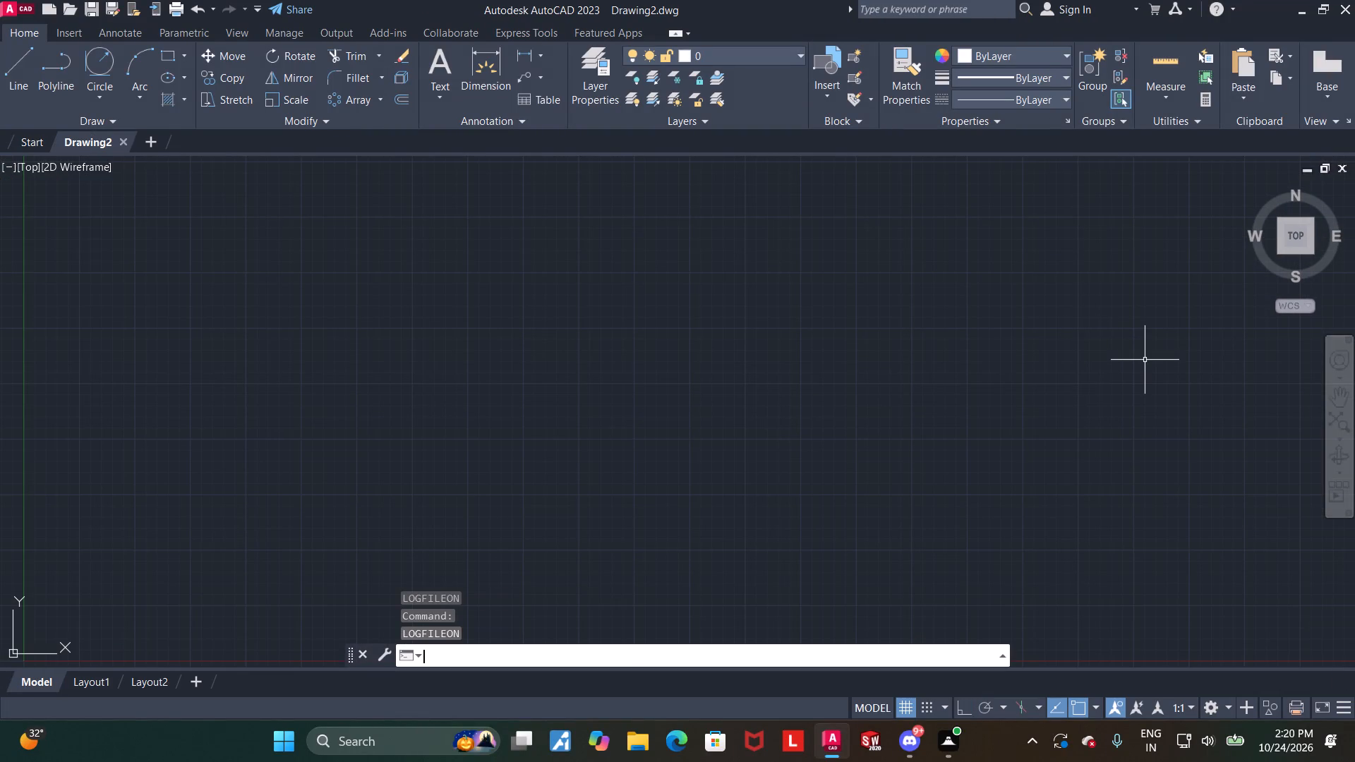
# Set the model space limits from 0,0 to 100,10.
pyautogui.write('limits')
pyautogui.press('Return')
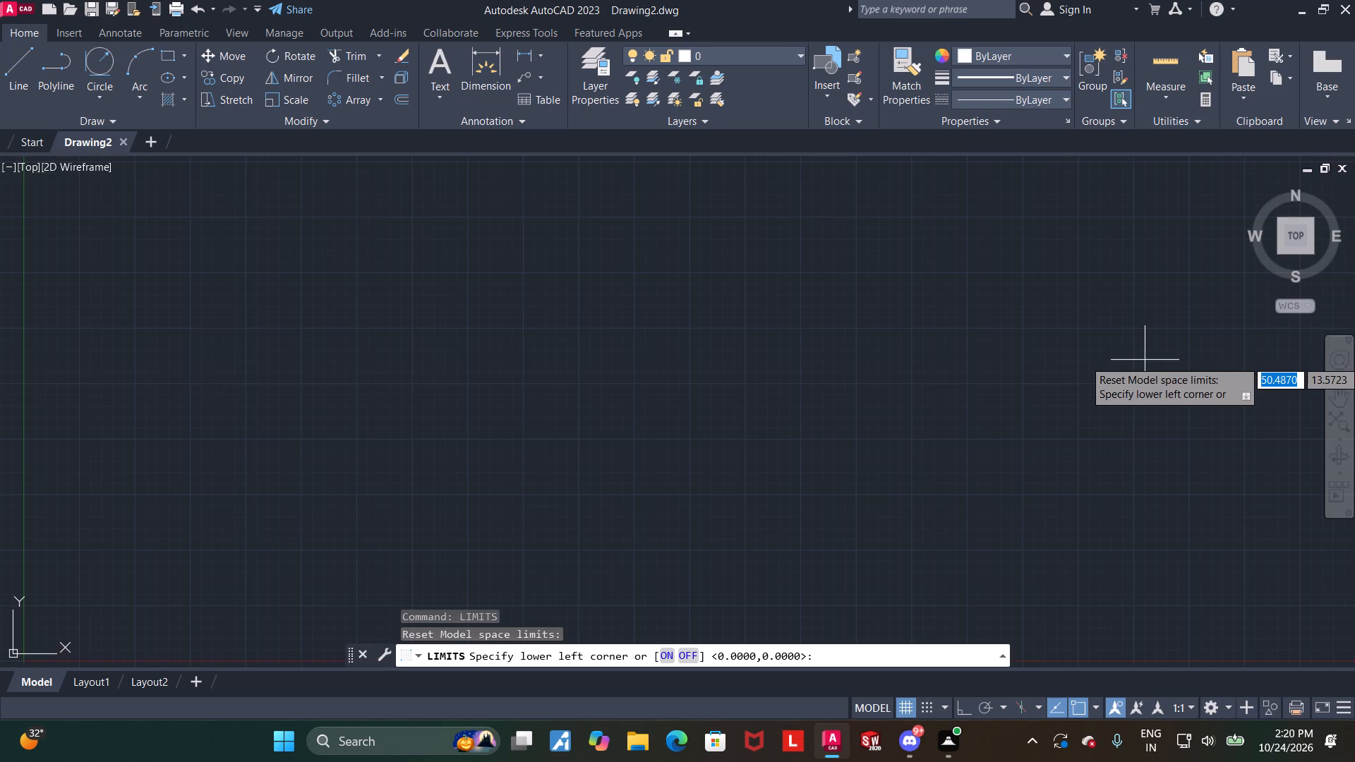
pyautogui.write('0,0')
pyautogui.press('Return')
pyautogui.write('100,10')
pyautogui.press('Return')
# Set the model space limits with lower left corner 0,0 and upper right corner 100,100.
pyautogui.press('Return')
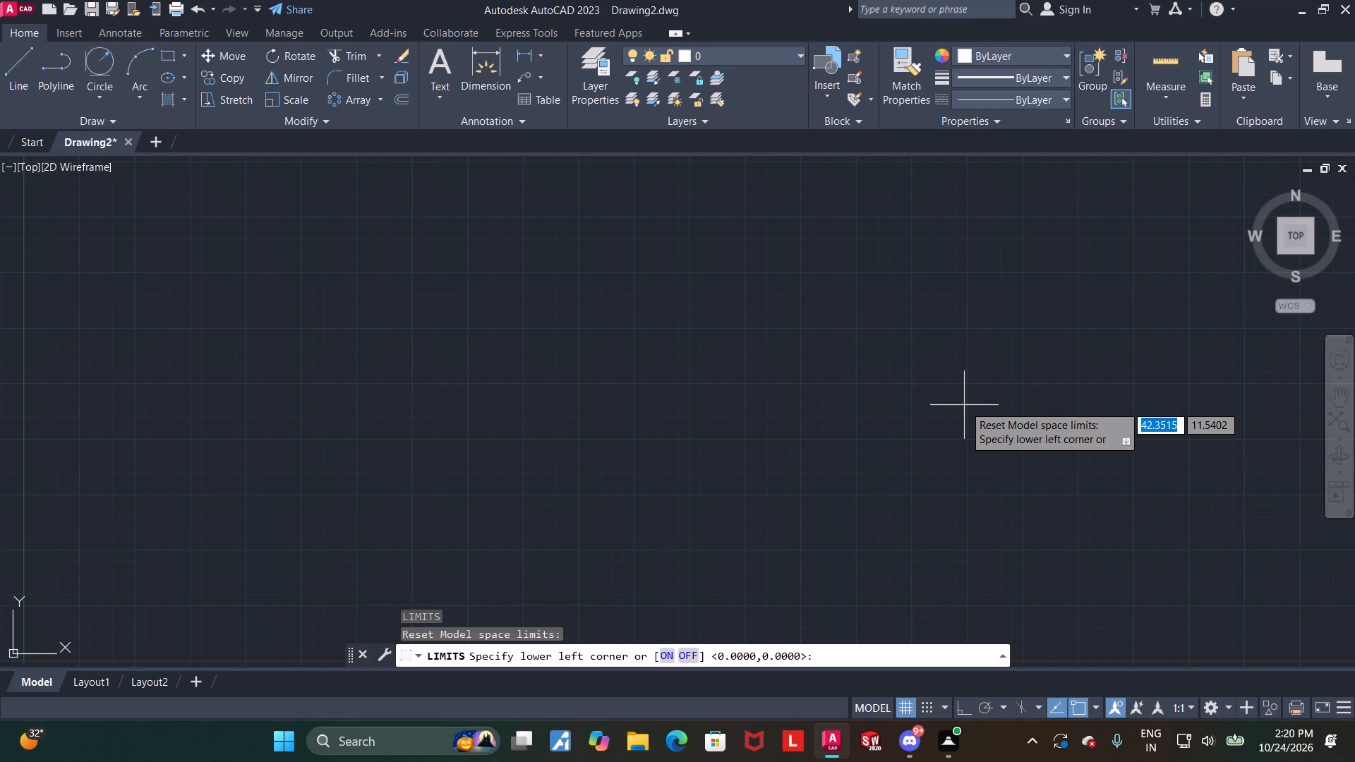
pyautogui.write('0,0')
pyautogui.press('Return')
pyautogui.write('100,100')
pyautogui.press('Return')
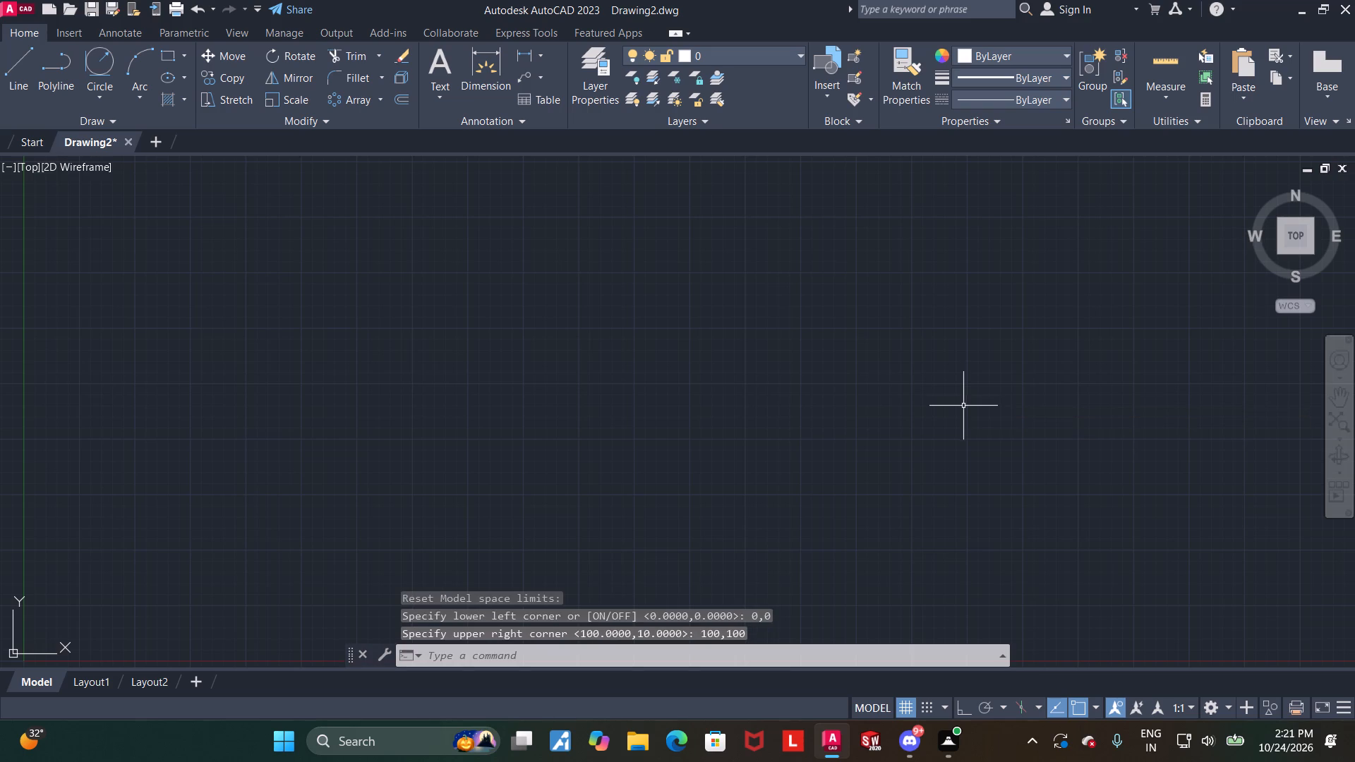
# Draw a circle of radius 35 in the empty area above and to the right of the origin.
pyautogui.scroll(-3, 957, 437)
pyautogui.press('Escape')
pyautogui.moveTo(1020, 413); pyautogui.dragTo(531, 527, button='middle')
pyautogui.scroll(-2, 759, 433)
pyautogui.moveTo(1041, 403); pyautogui.dragTo(821, 453, button='middle')
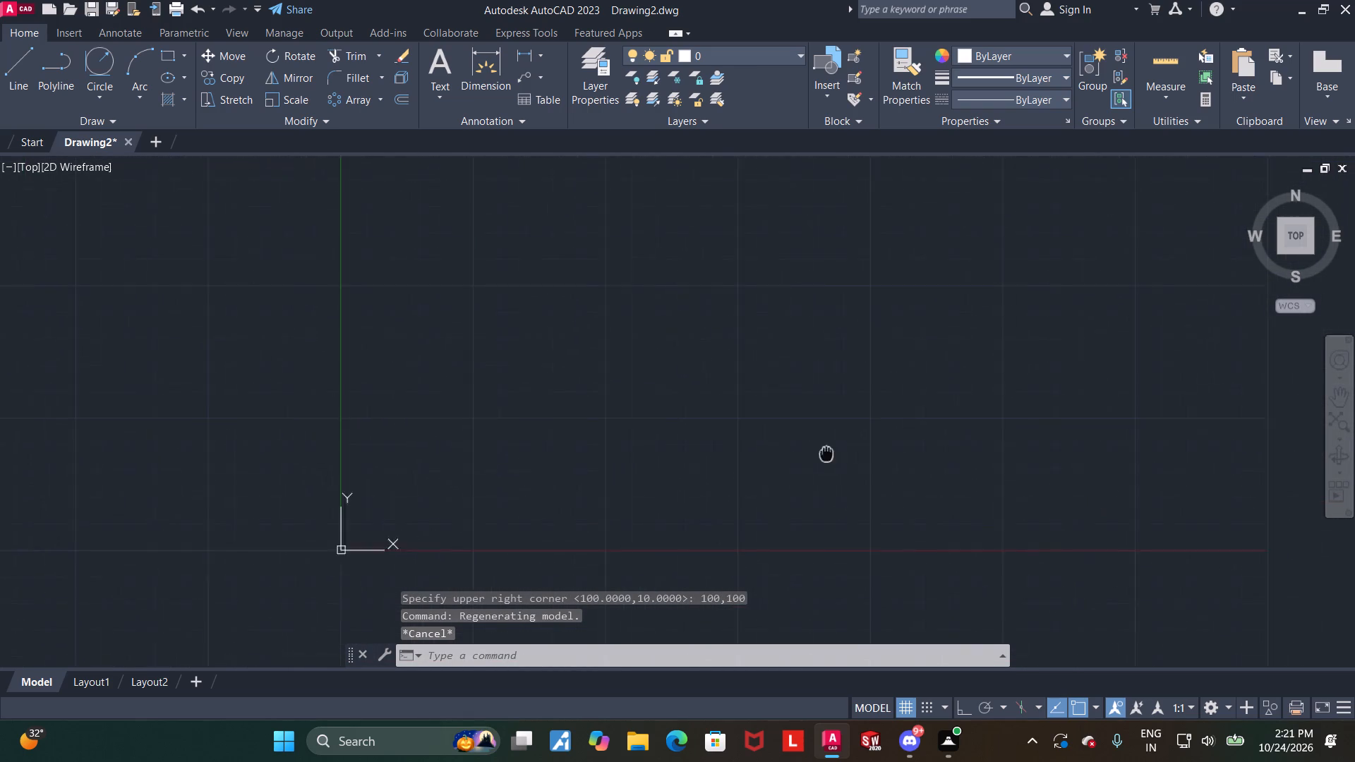
pyautogui.moveTo(821, 453); pyautogui.dragTo(631, 492, button='middle')
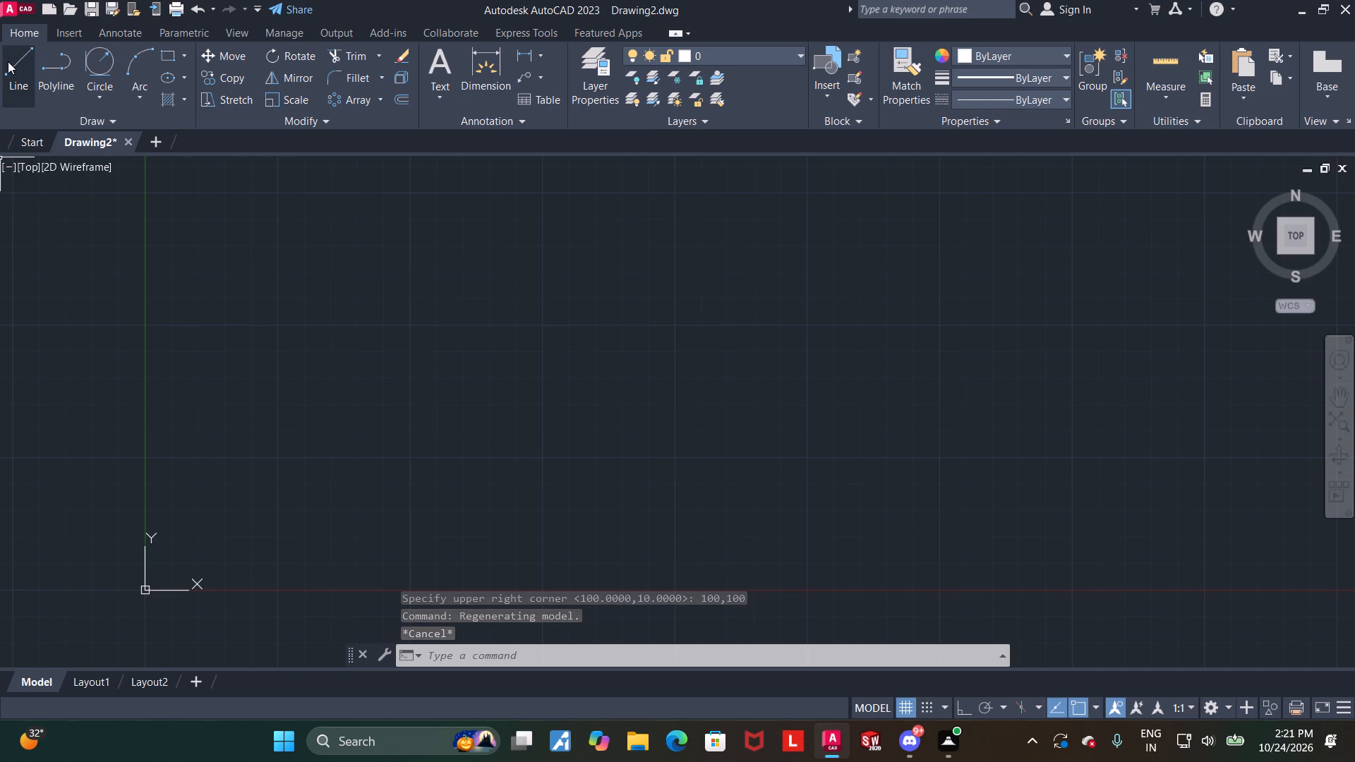
pyautogui.click(107, 80)
pyautogui.click(107, 111)
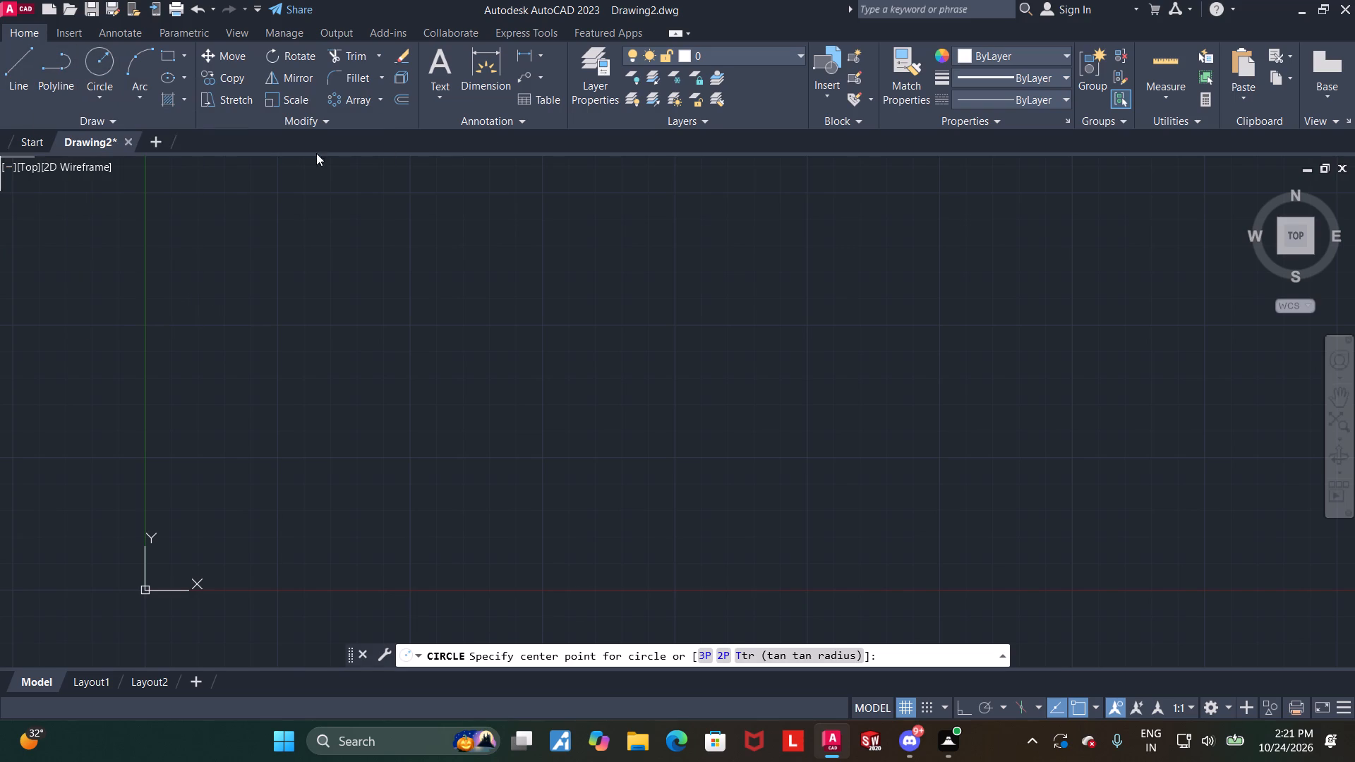
pyautogui.click(763, 383)
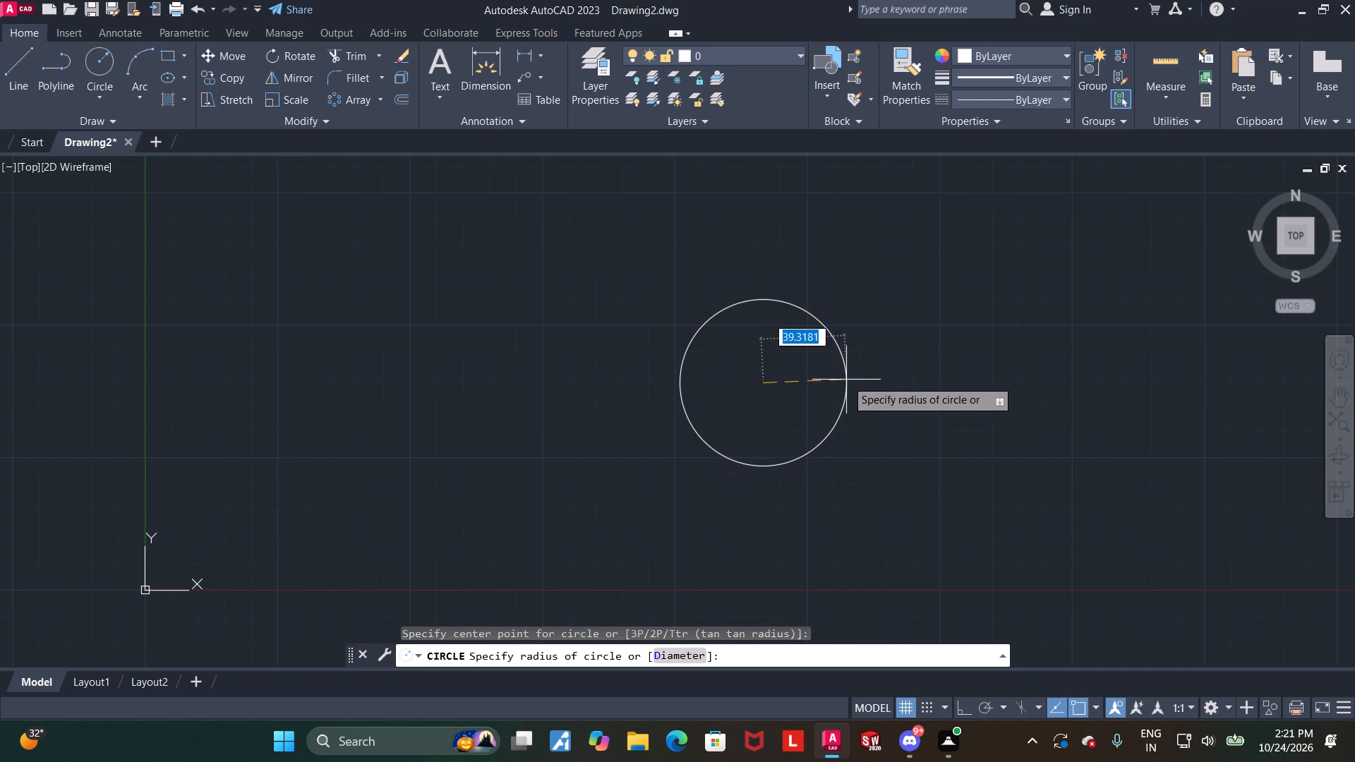
pyautogui.press('3')
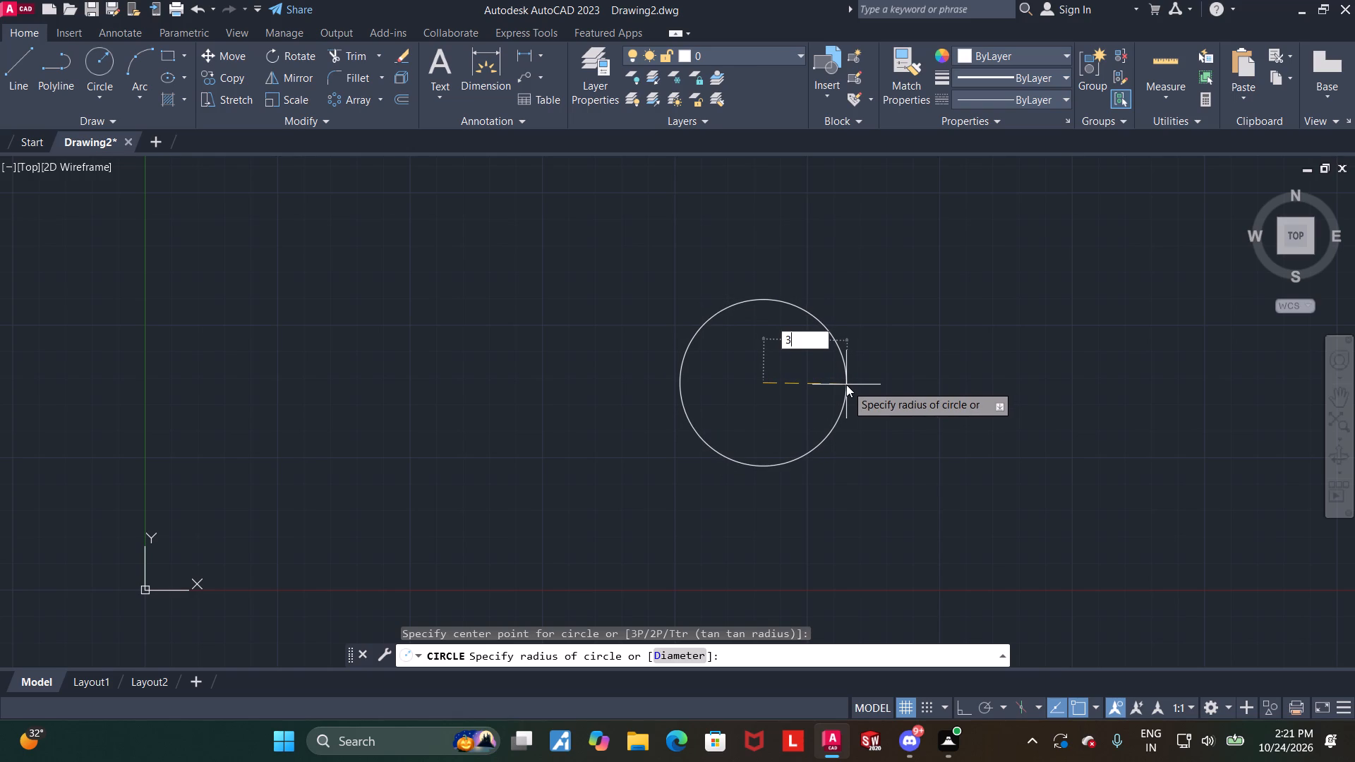
pyautogui.press('5')
pyautogui.press('Return')
pyautogui.press('Escape')
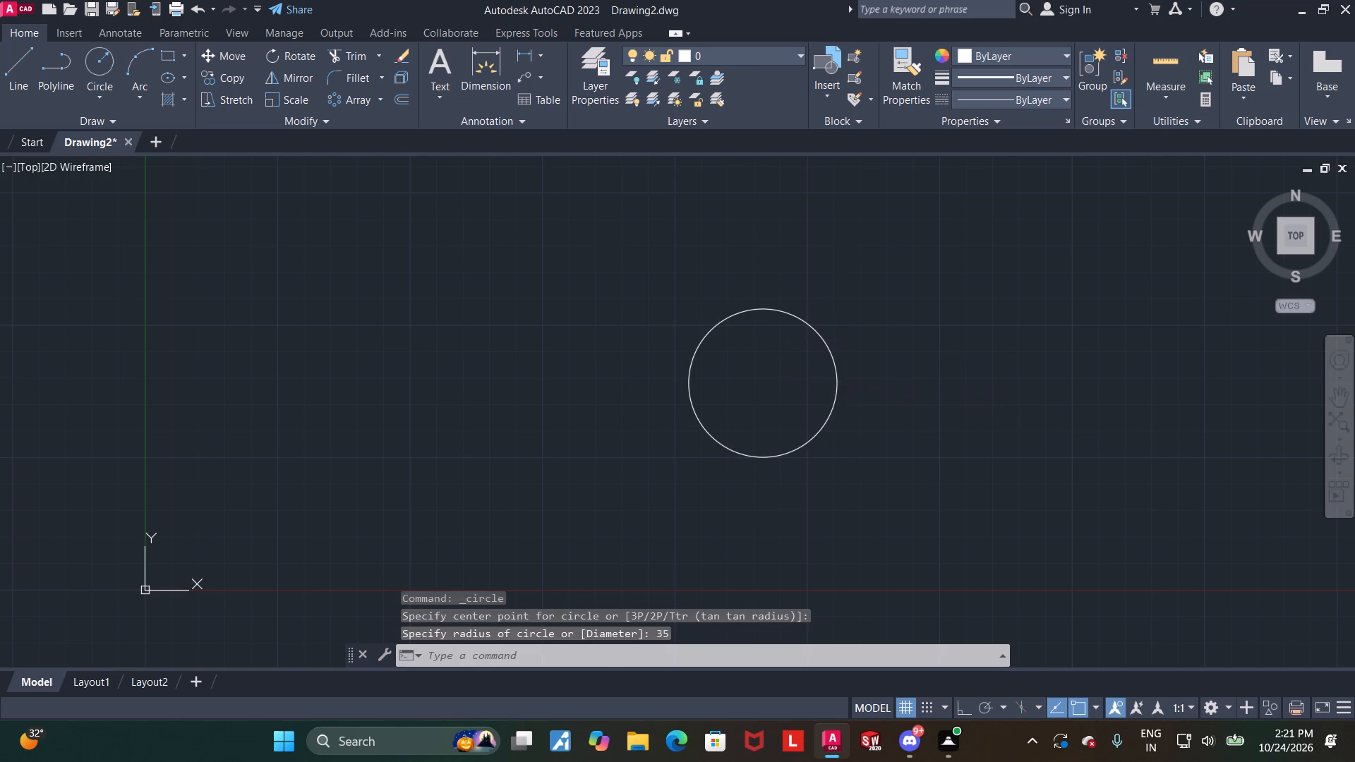
# Draw a concentric circle of radius 16 inside the radius 35 circle.
pyautogui.moveTo(893, 428); pyautogui.dragTo(667, 489, button='middle')
pyautogui.click(105, 57)
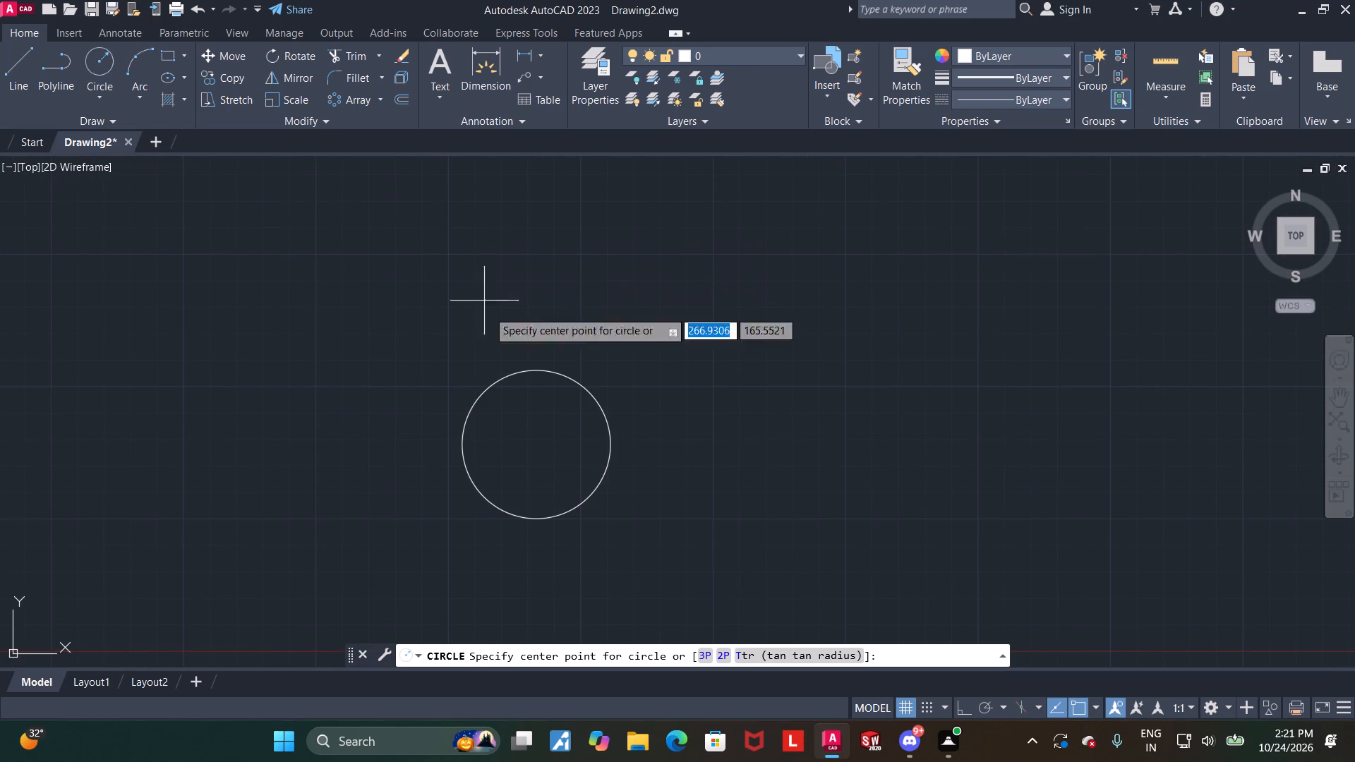
pyautogui.click(538, 444)
pyautogui.write('16')
pyautogui.press('Return')
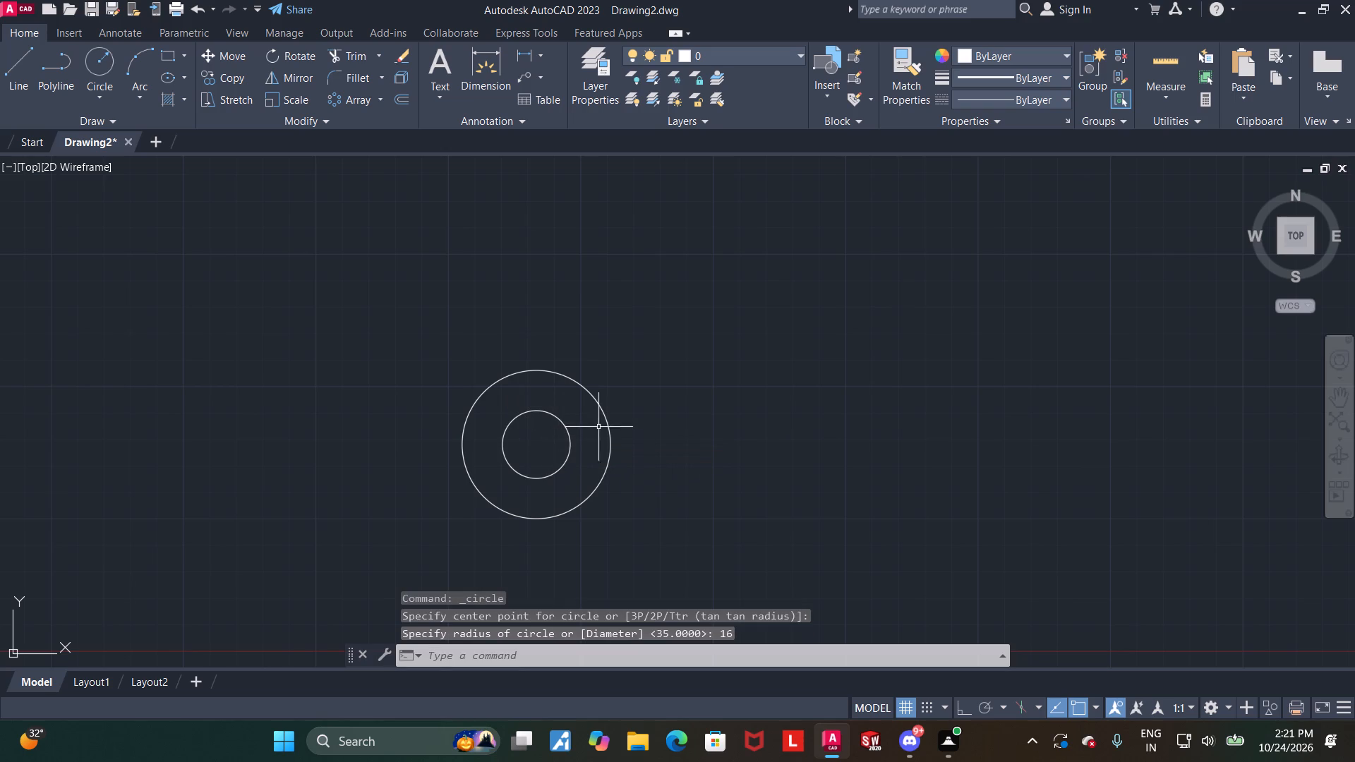
# With Ortho on, draw a 60-unit line vertically upward from the centre of the concentric circles.
pyautogui.click(18, 53)
pyautogui.click(537, 445)
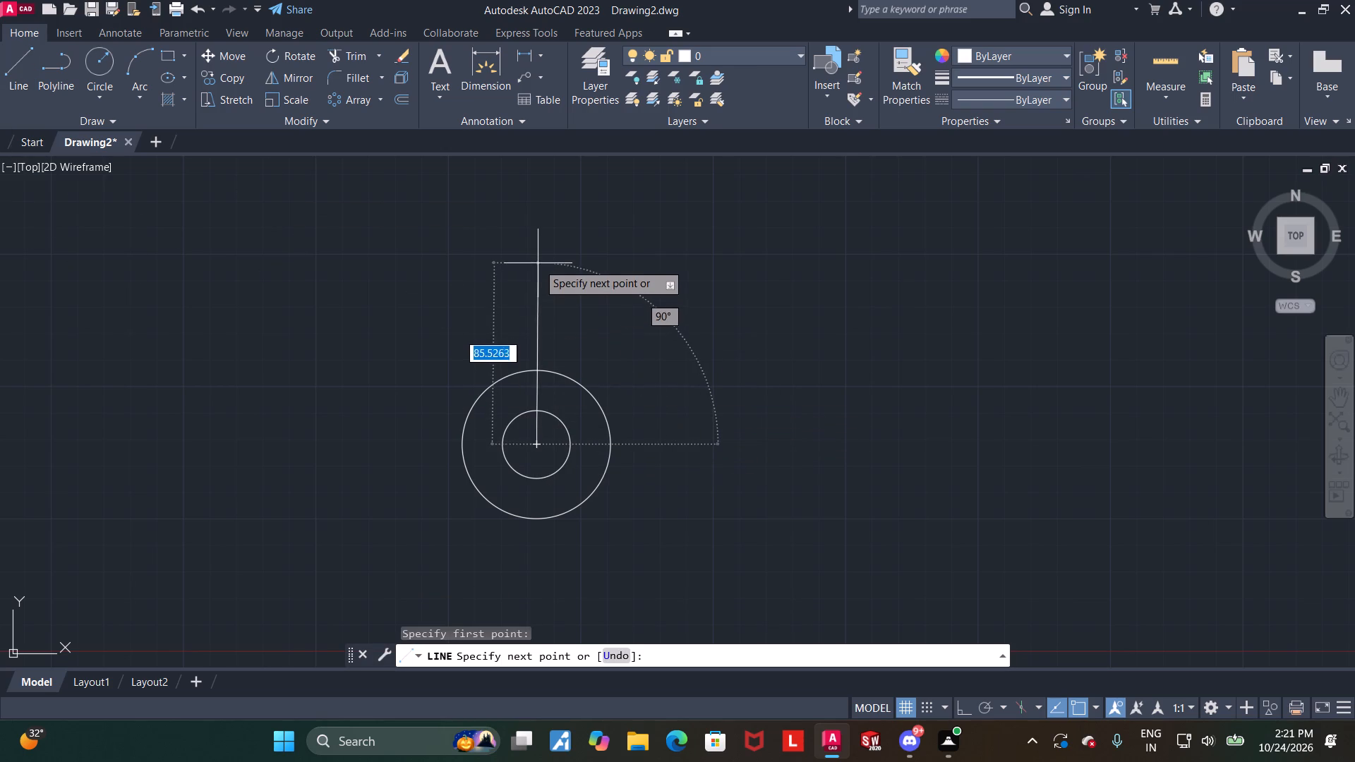
pyautogui.press('F8')
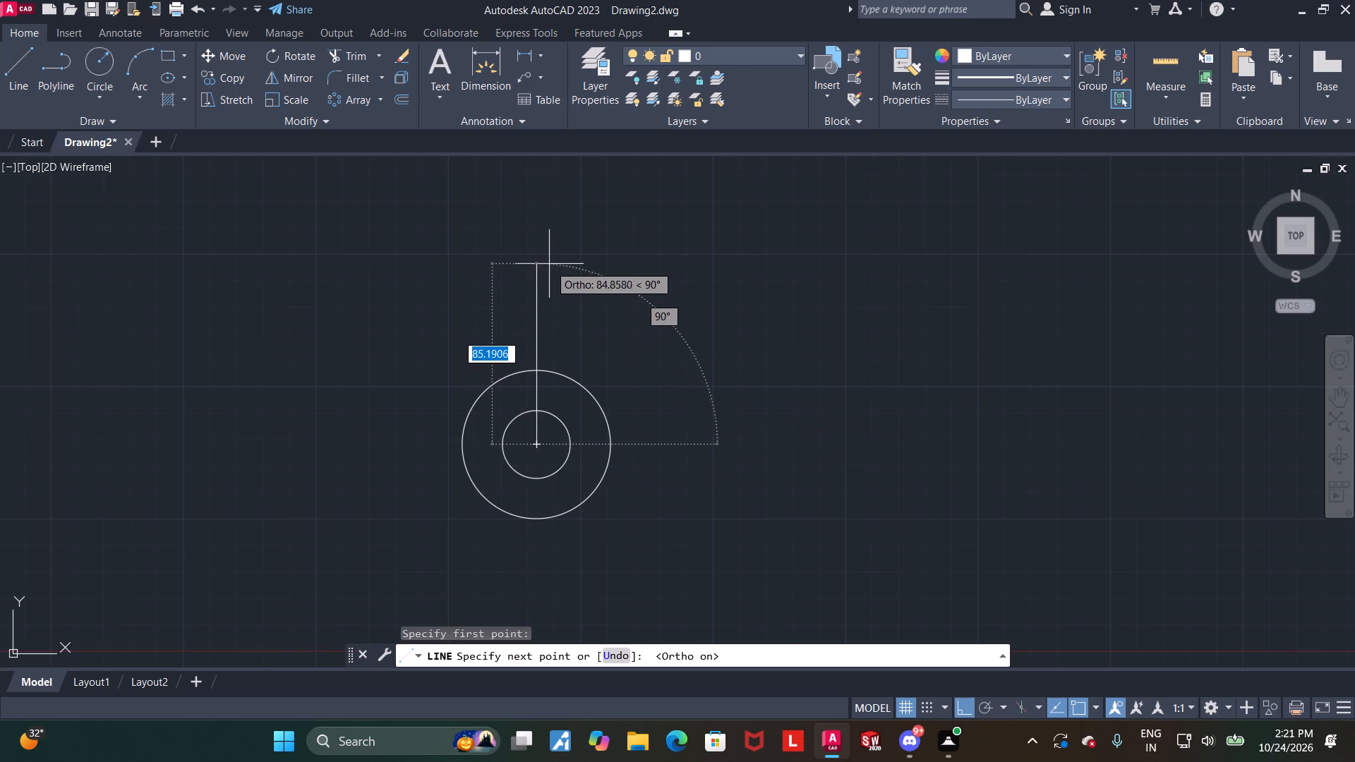
pyautogui.write('60')
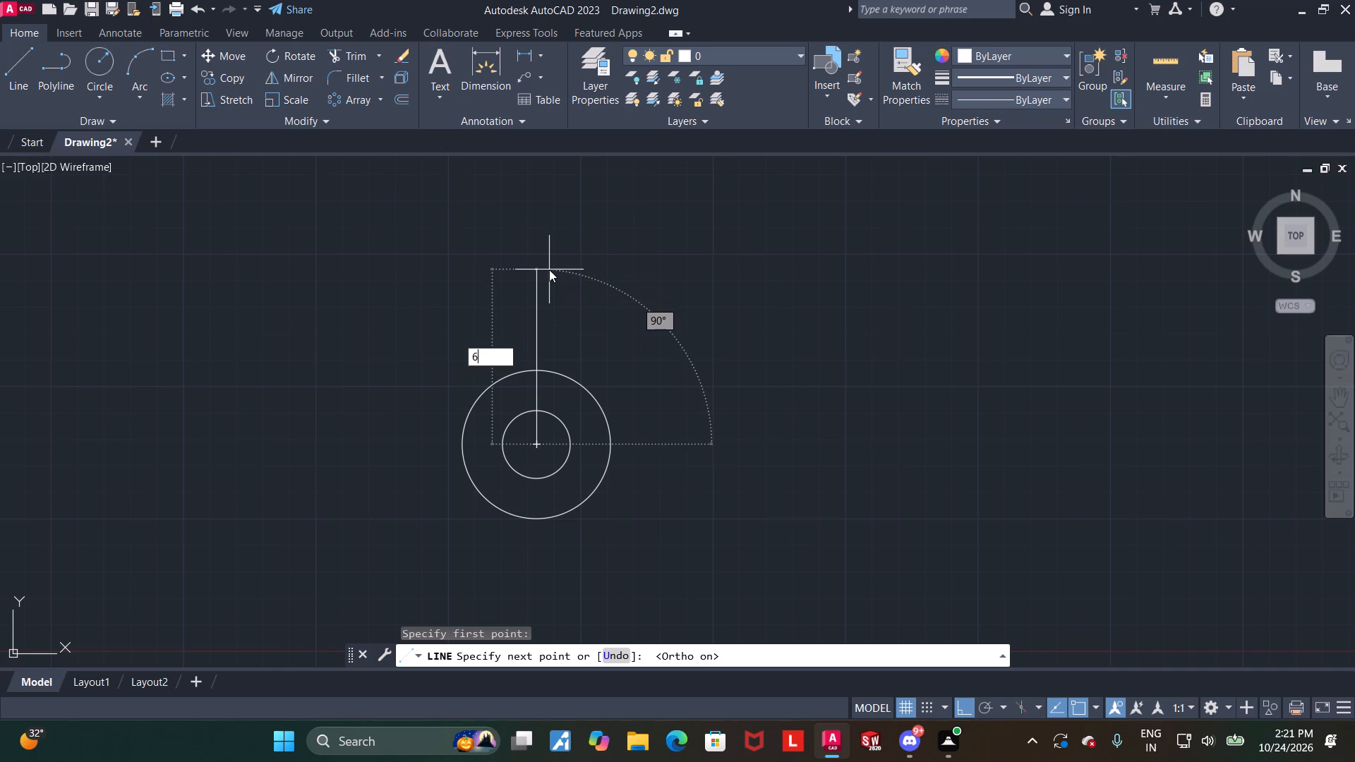
pyautogui.press('Return')
pyautogui.press('Escape')
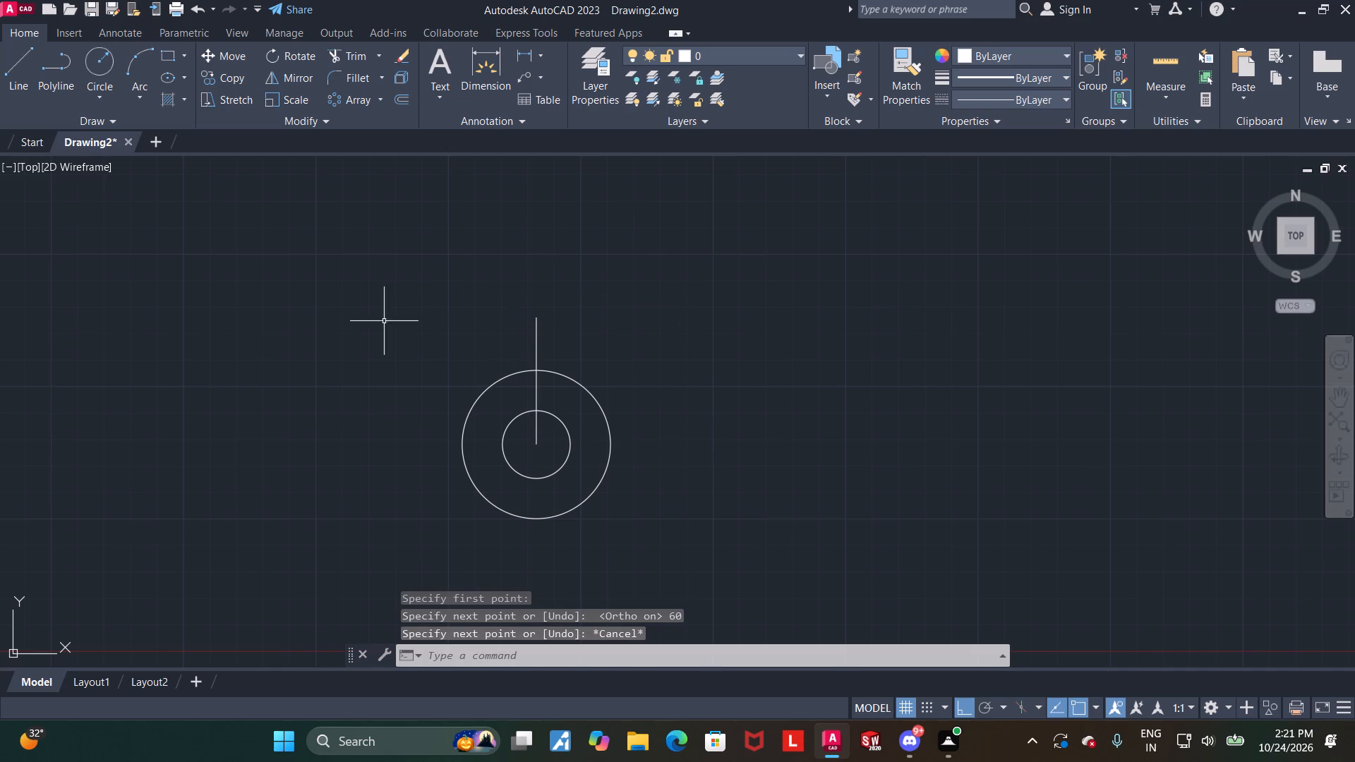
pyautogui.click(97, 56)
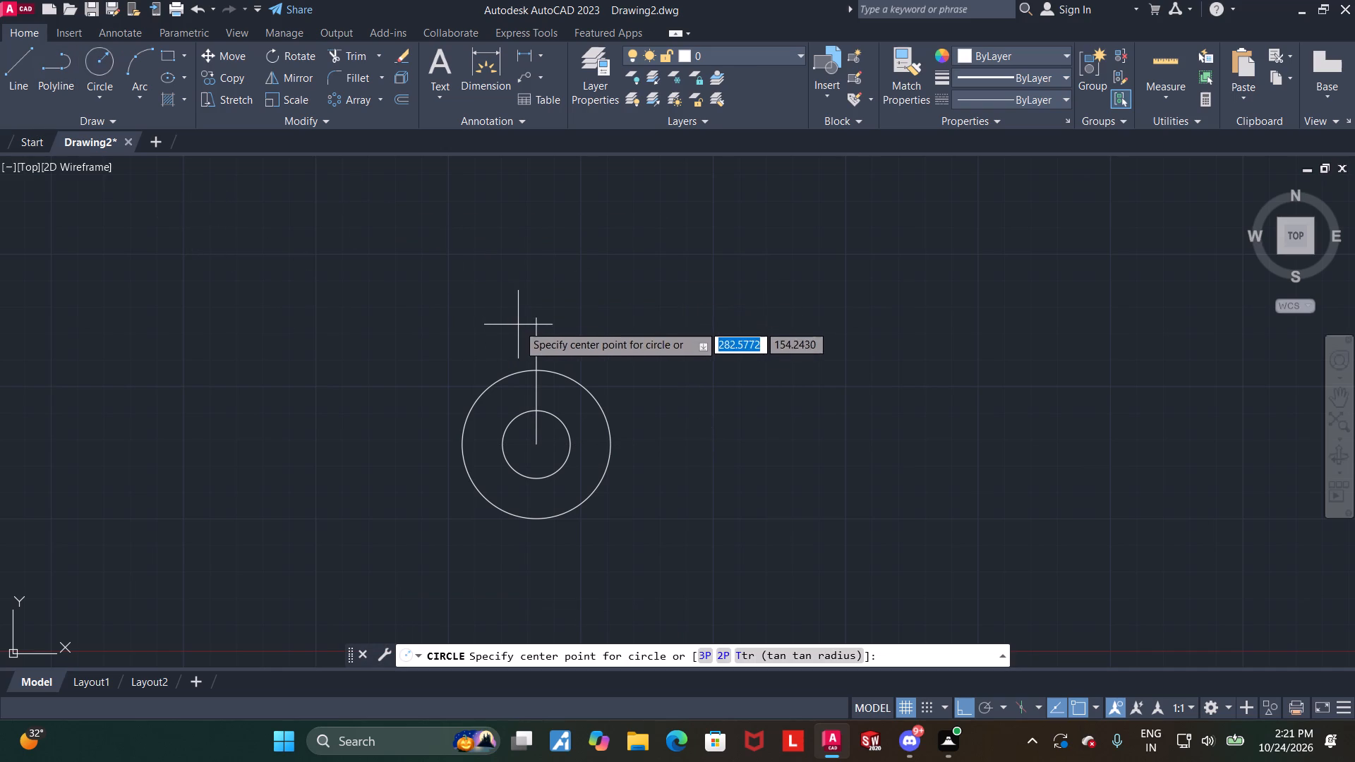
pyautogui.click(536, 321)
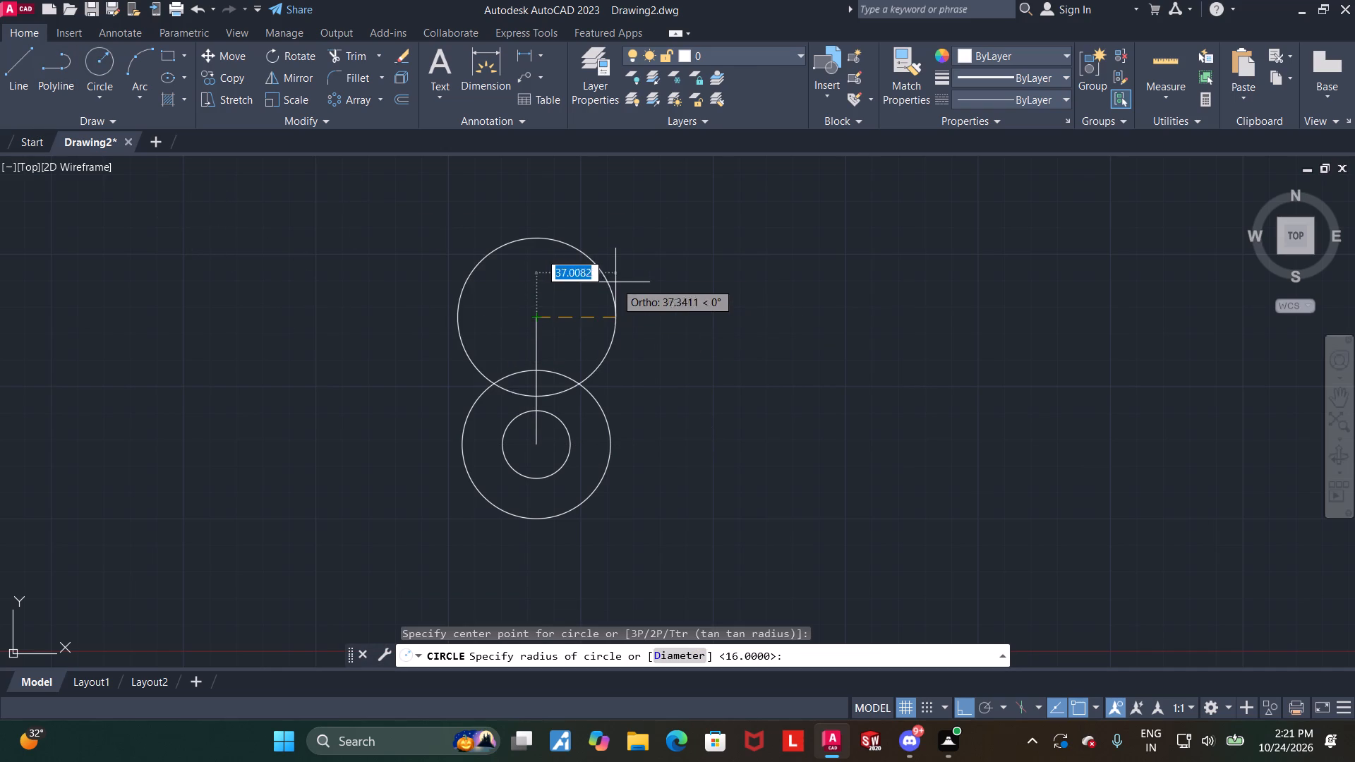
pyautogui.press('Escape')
# Draw a circle of diameter 28 centred on the upper end of the 60-unit vertical line.
pyautogui.click(114, 66)
pyautogui.scroll(1, 599, 257)
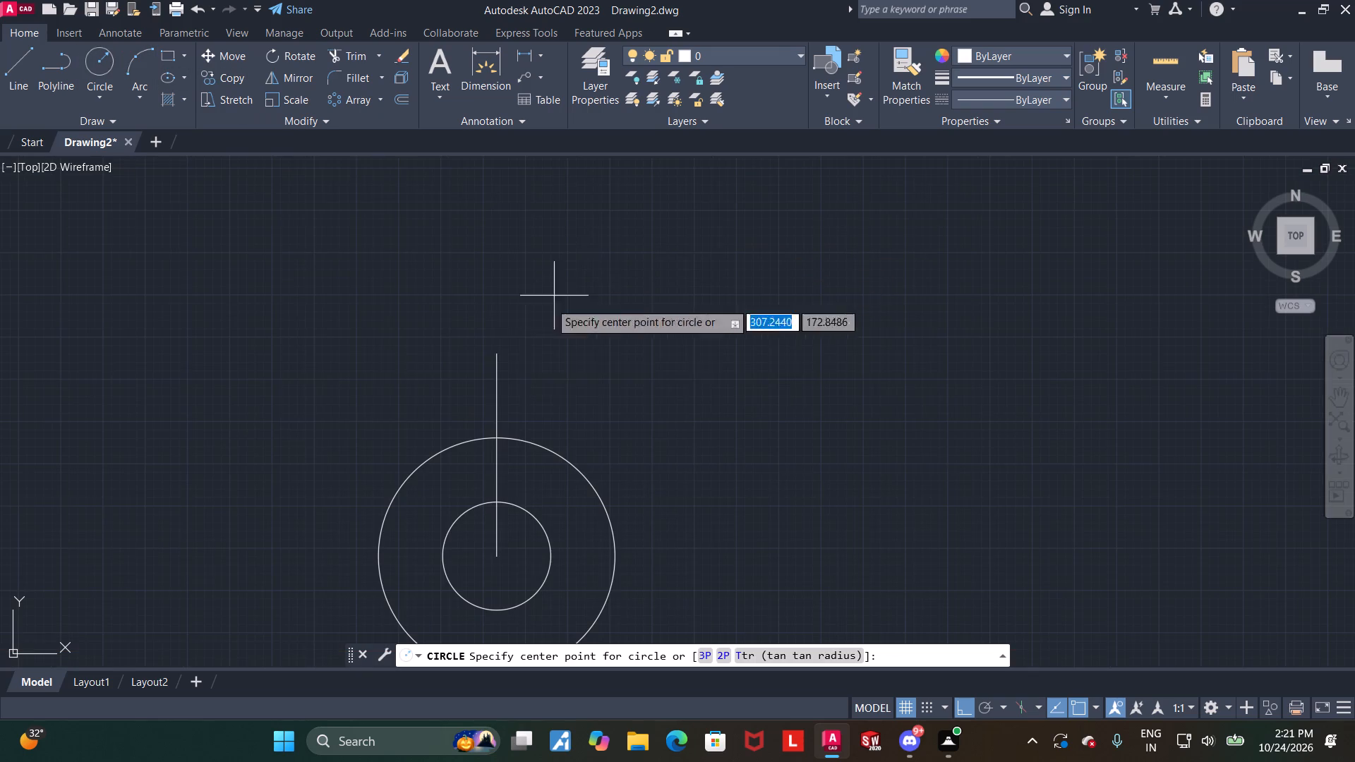
pyautogui.click(495, 353)
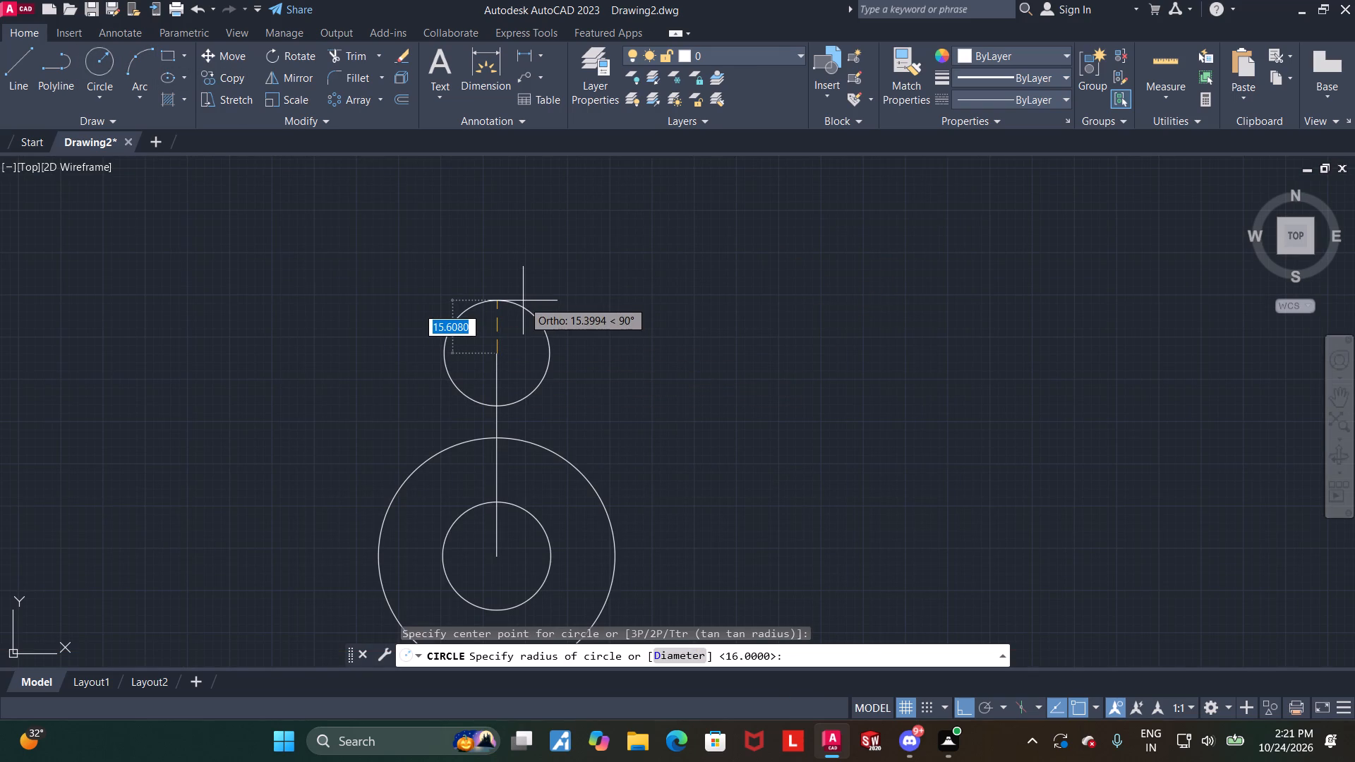
pyautogui.press('d')
pyautogui.press('Return')
pyautogui.press('2')
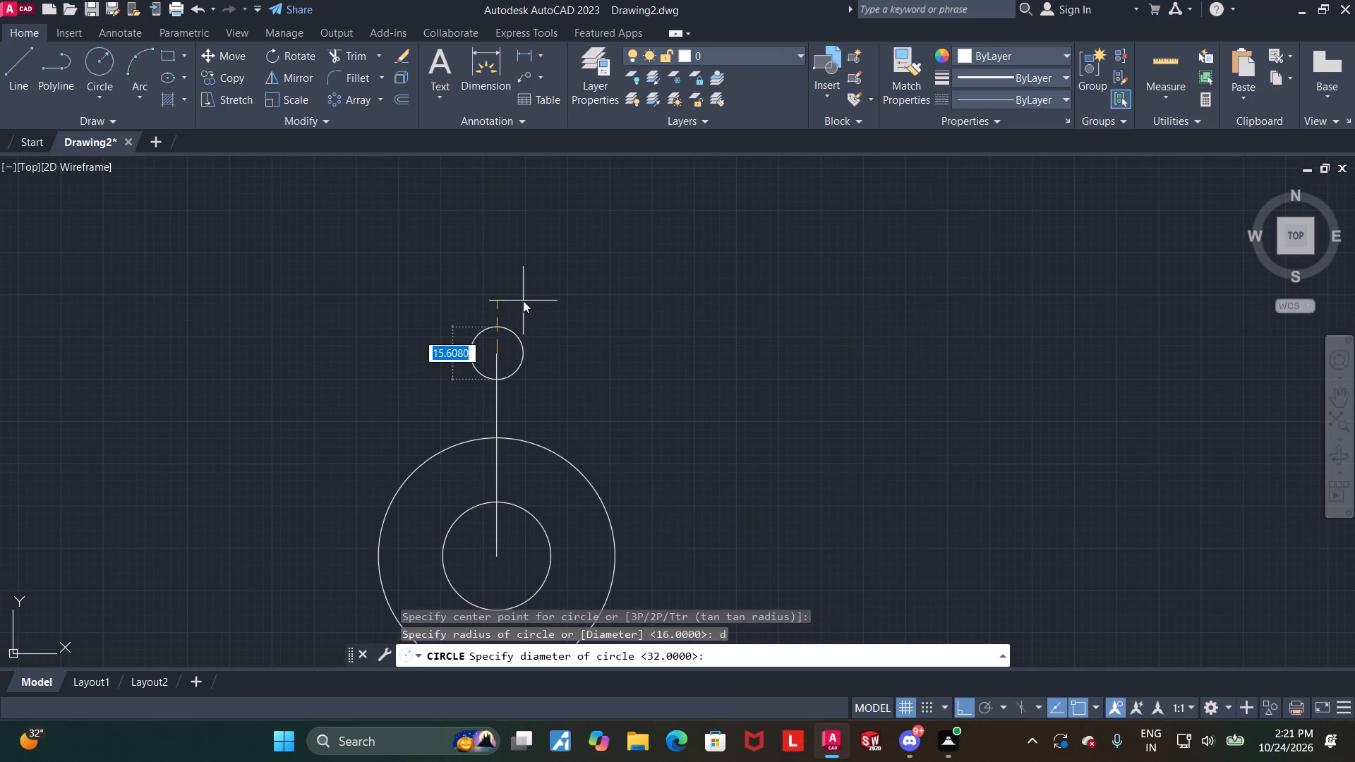
pyautogui.press('8')
pyautogui.press('Return')
pyautogui.press('Escape')
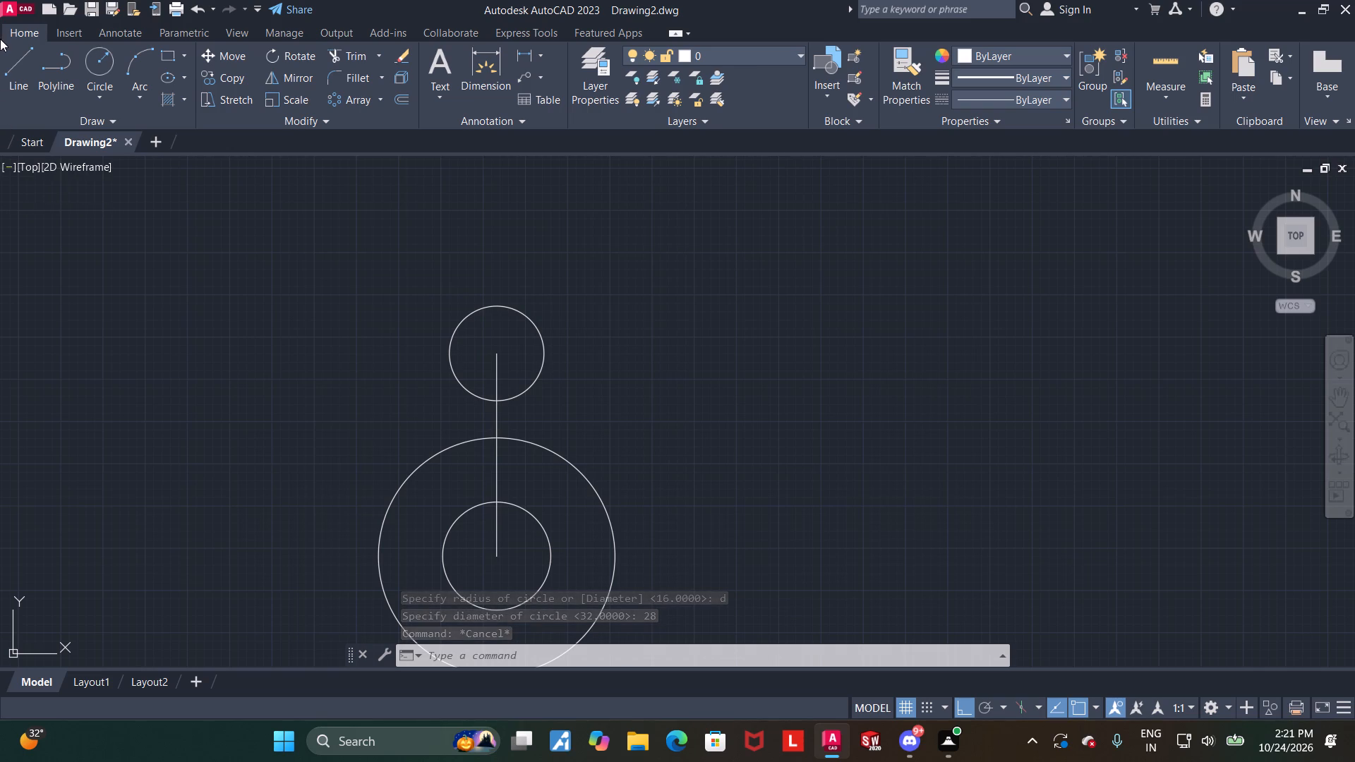
# Draw an 88-unit line vertically upward from the centre of the diameter 28 circle.
pyautogui.click(14, 61)
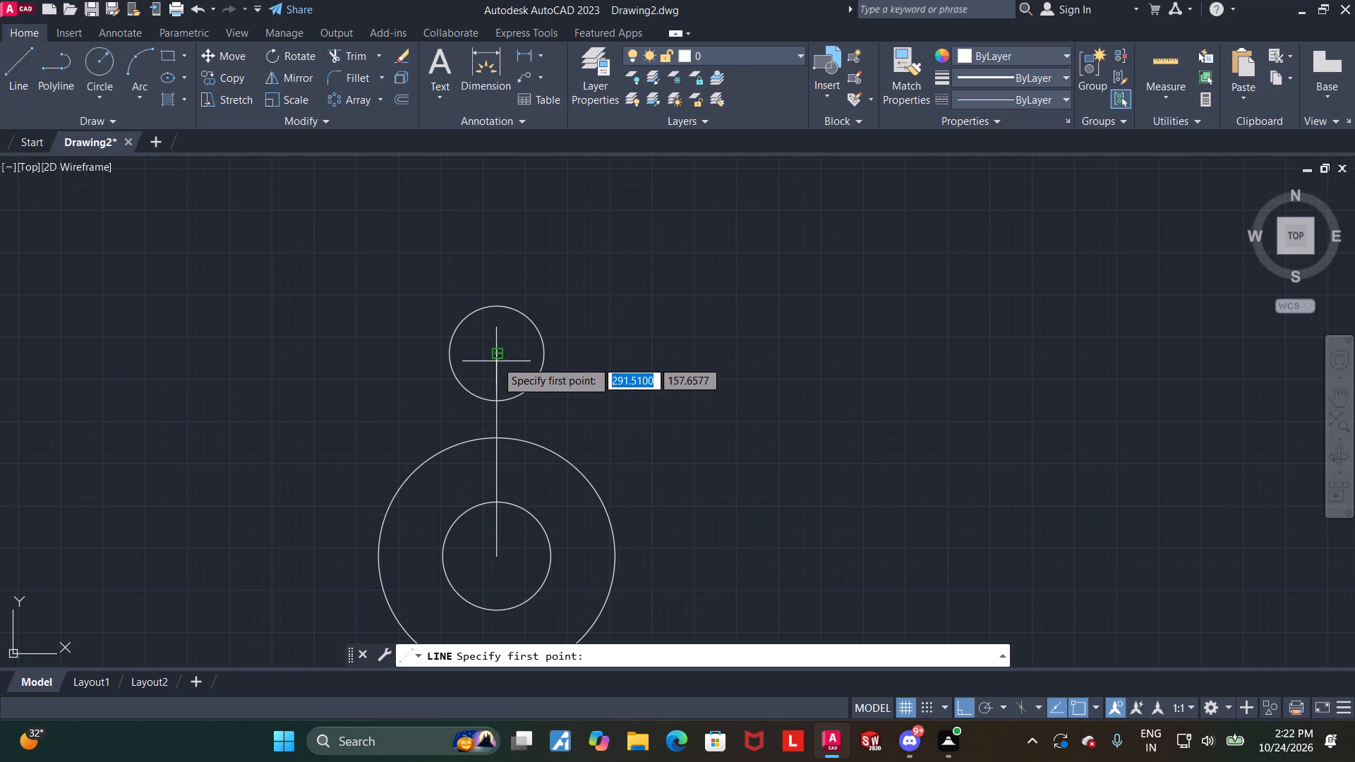
pyautogui.click(496, 356)
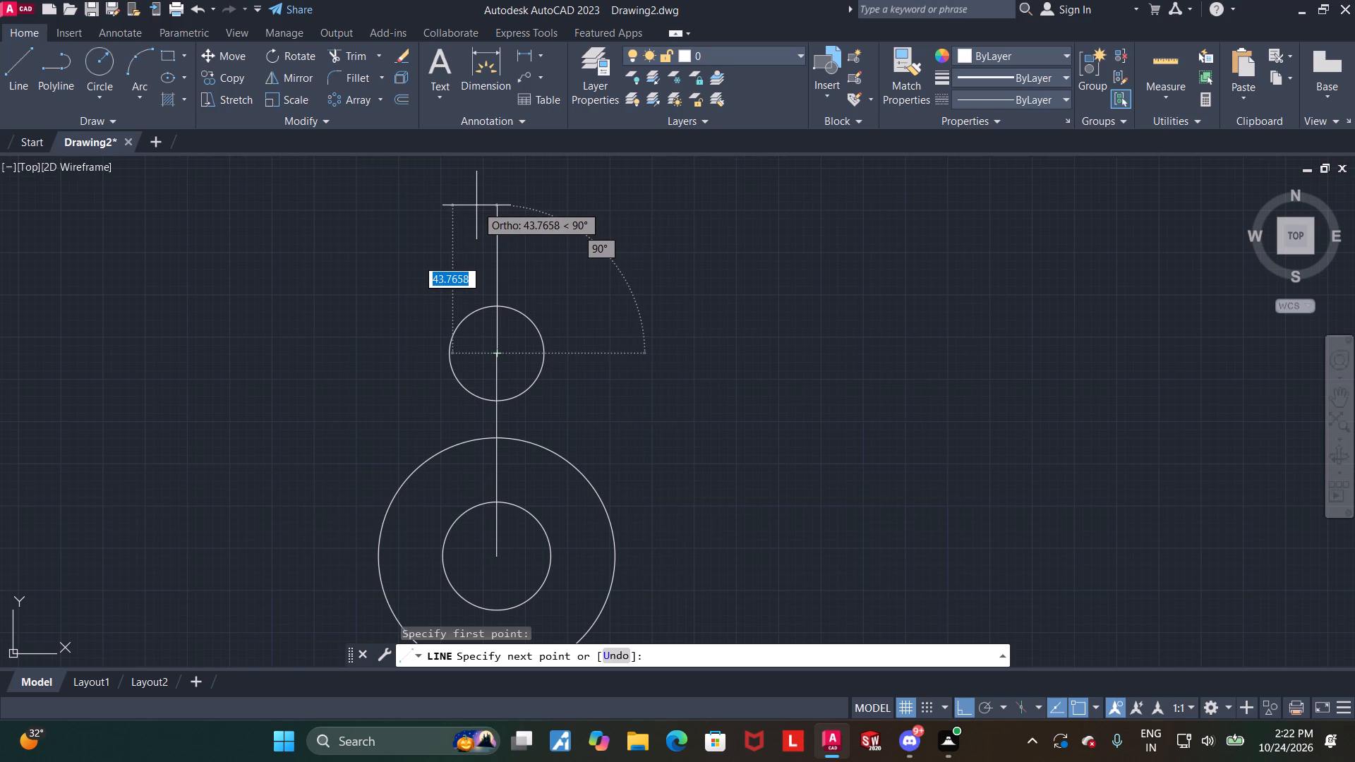
pyautogui.write('88')
pyautogui.press('Return')
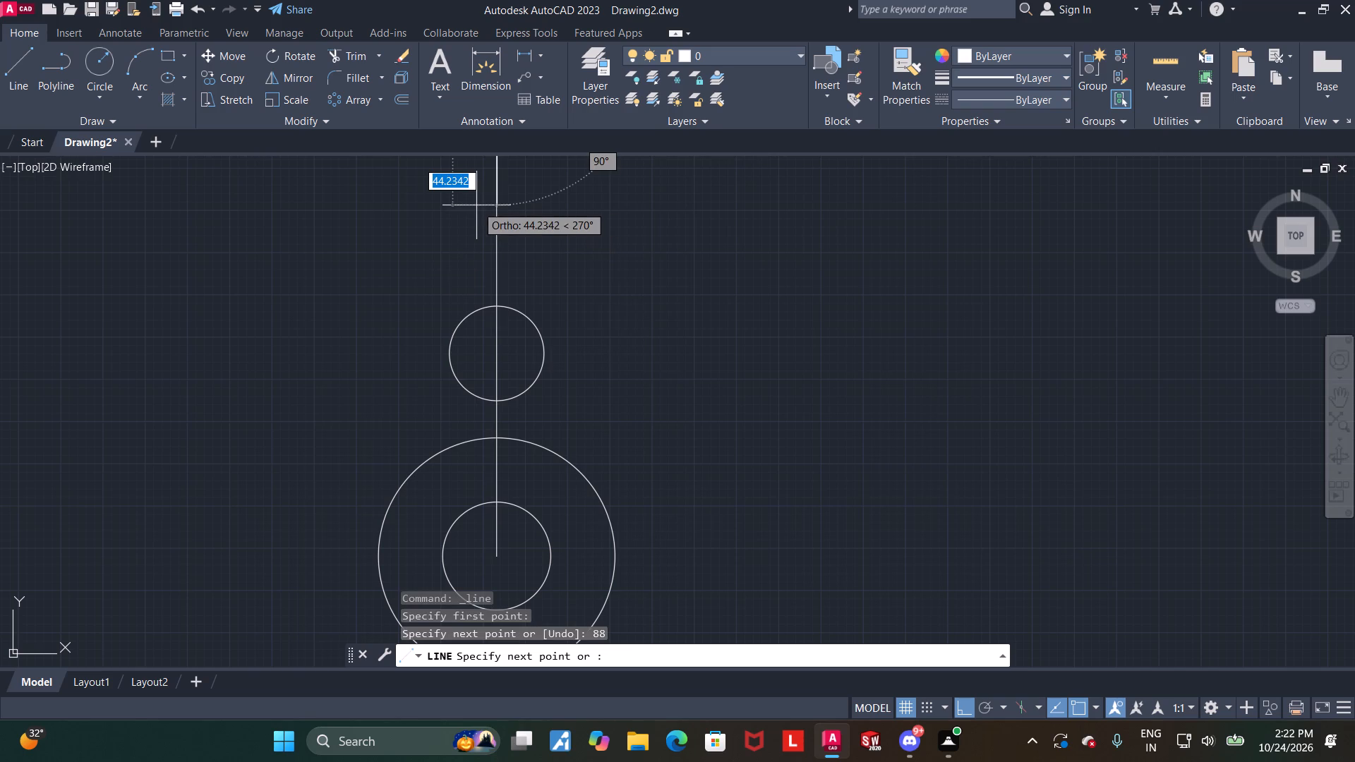
pyautogui.press('Escape')
# Draw a circle of radius 11 centred on the upper end of the 88-unit vertical line.
pyautogui.scroll(-1, 490, 237)
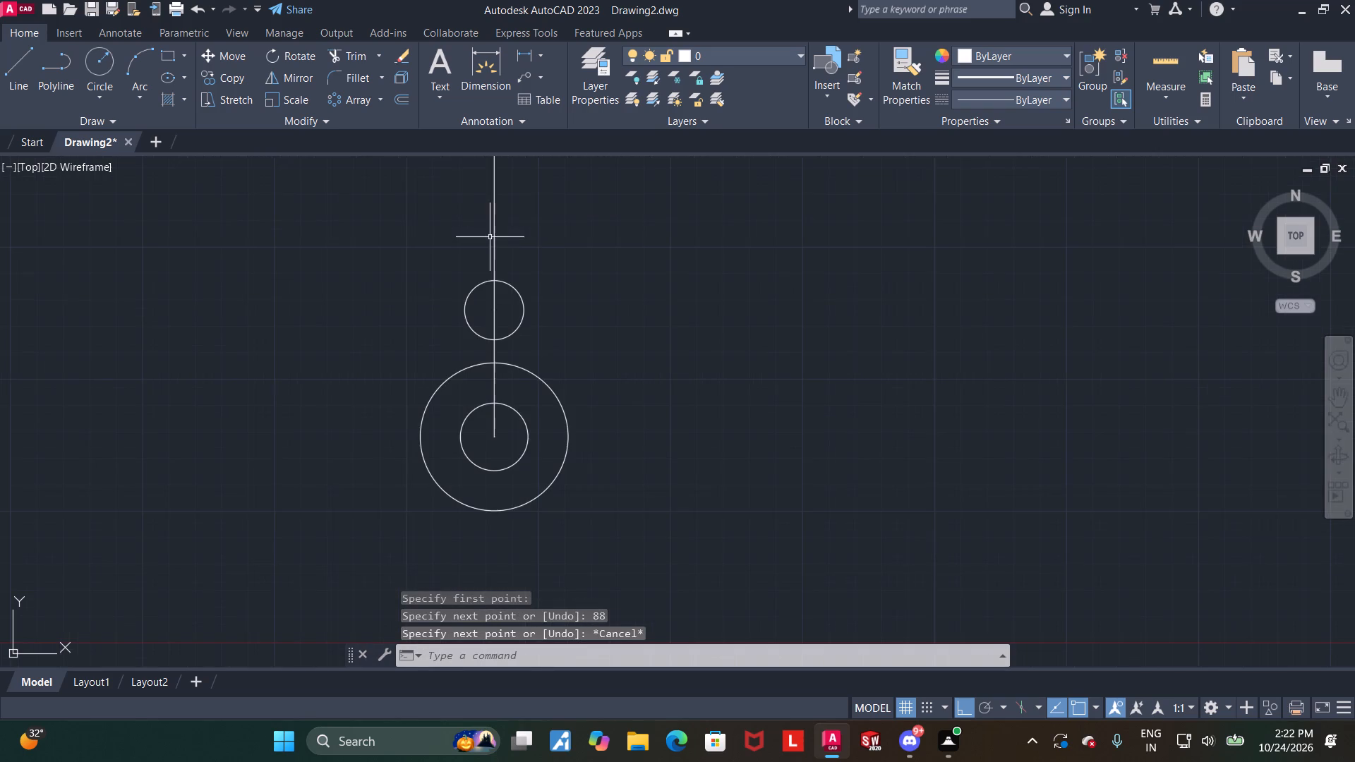
pyautogui.moveTo(505, 297); pyautogui.dragTo(517, 368, button='middle')
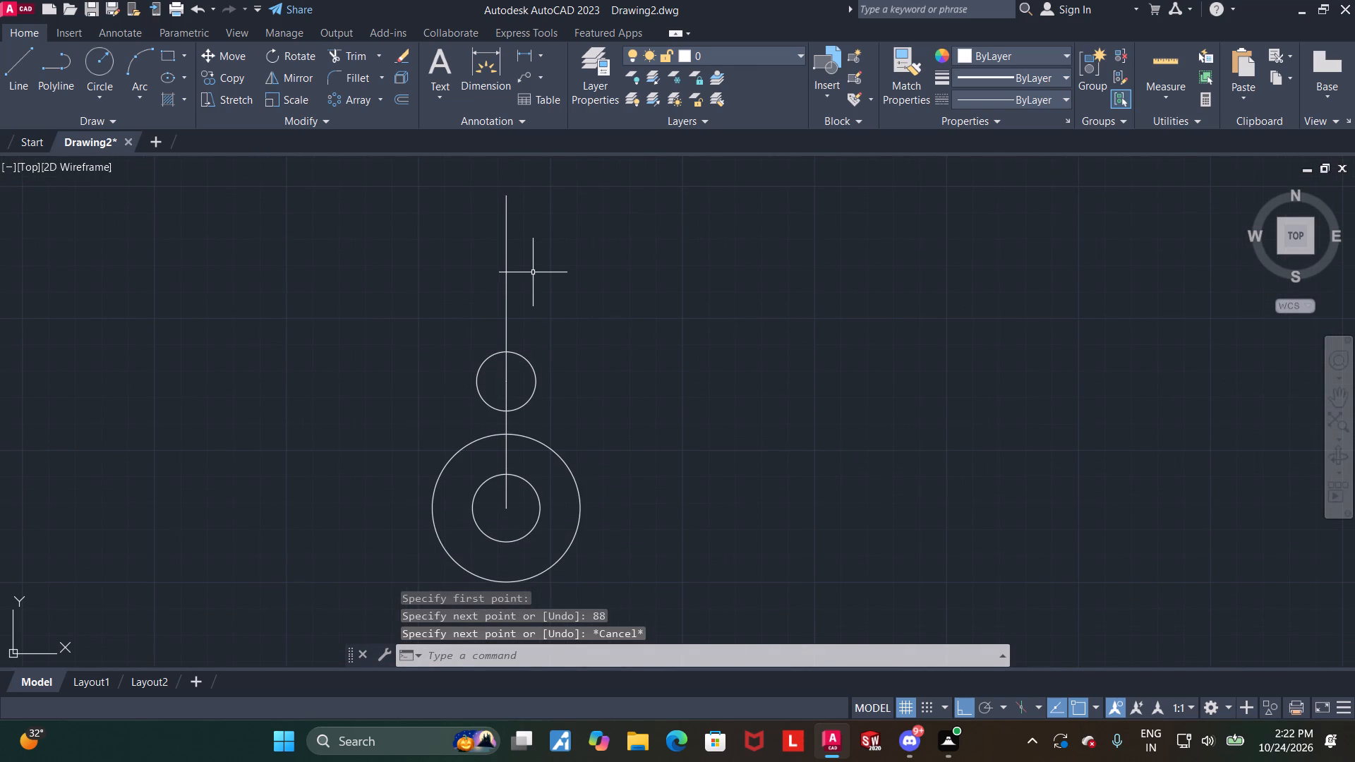
pyautogui.moveTo(534, 288); pyautogui.dragTo(537, 377, button='middle')
pyautogui.moveTo(606, 404); pyautogui.dragTo(614, 366, button='middle')
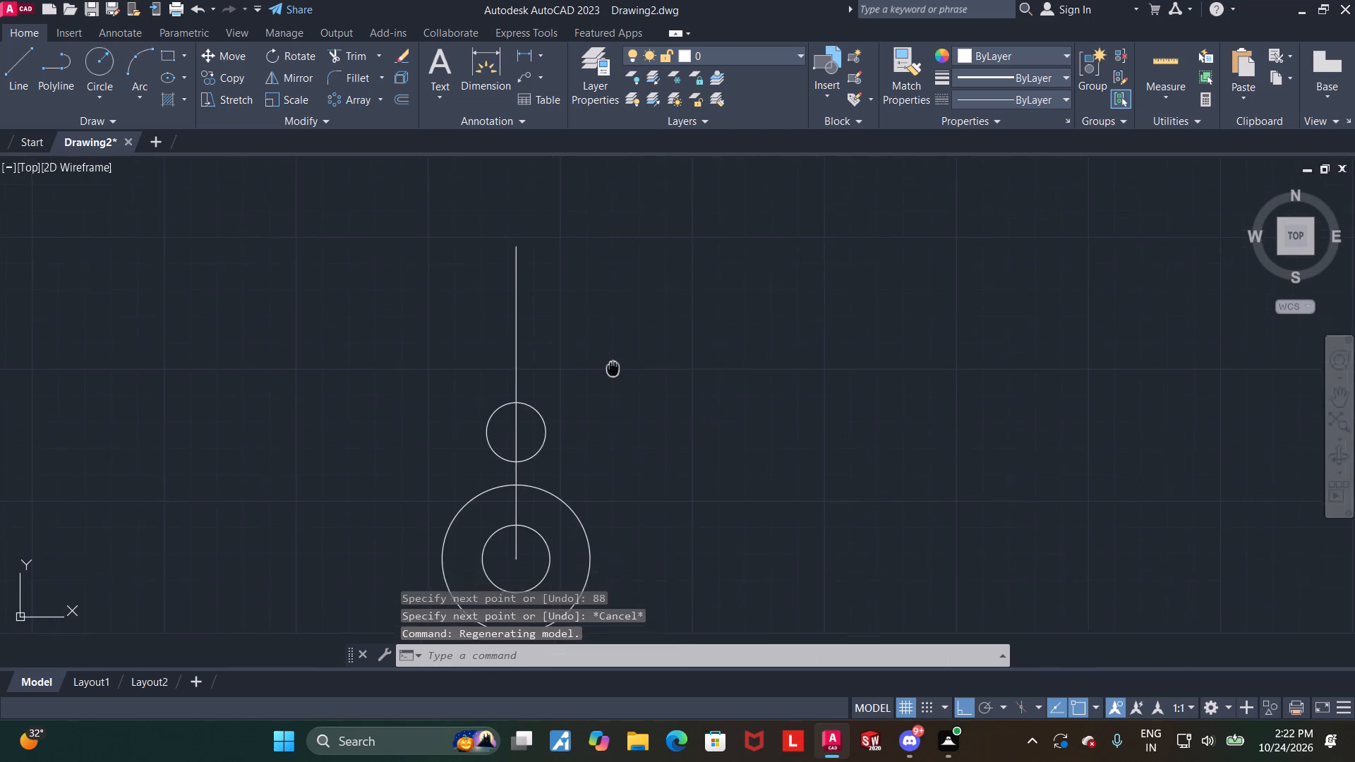
pyautogui.moveTo(614, 366); pyautogui.dragTo(632, 258, button='middle')
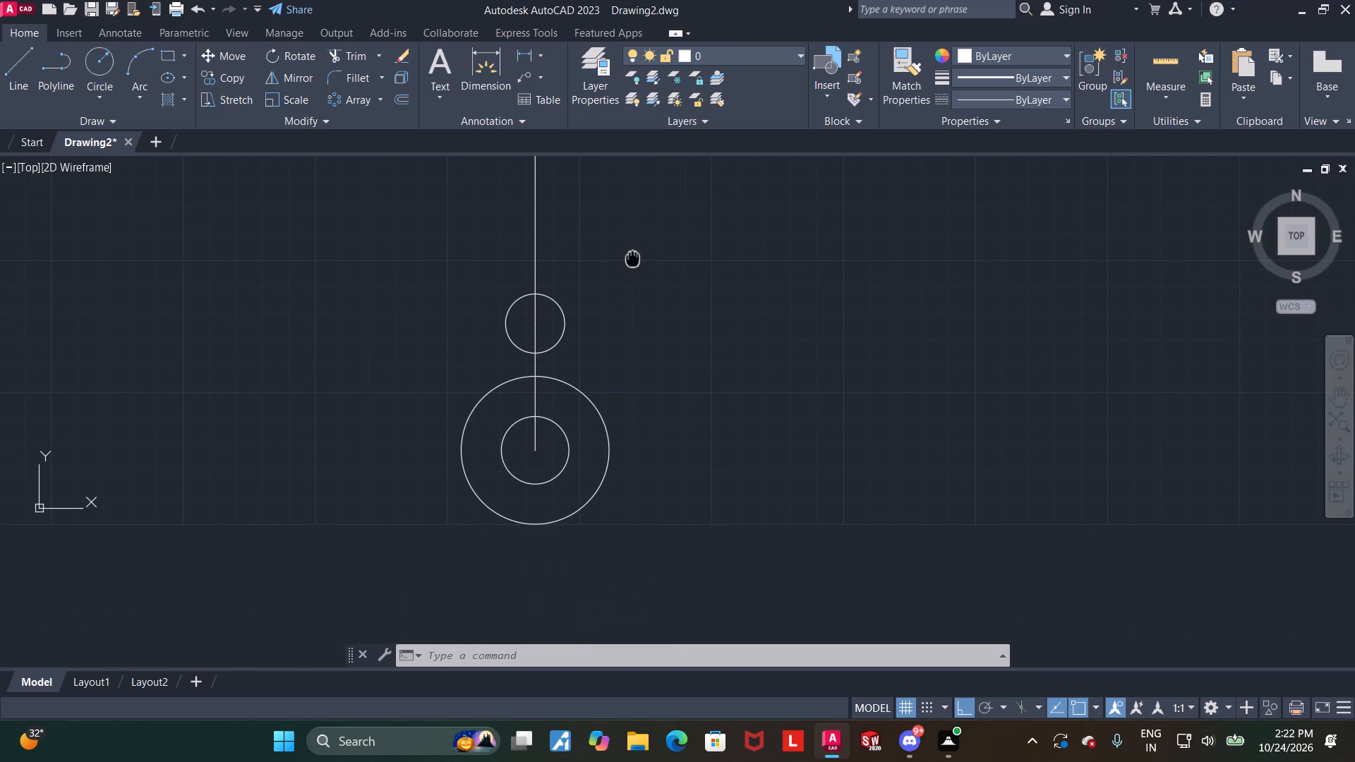
pyautogui.moveTo(632, 258); pyautogui.dragTo(630, 327, button='middle')
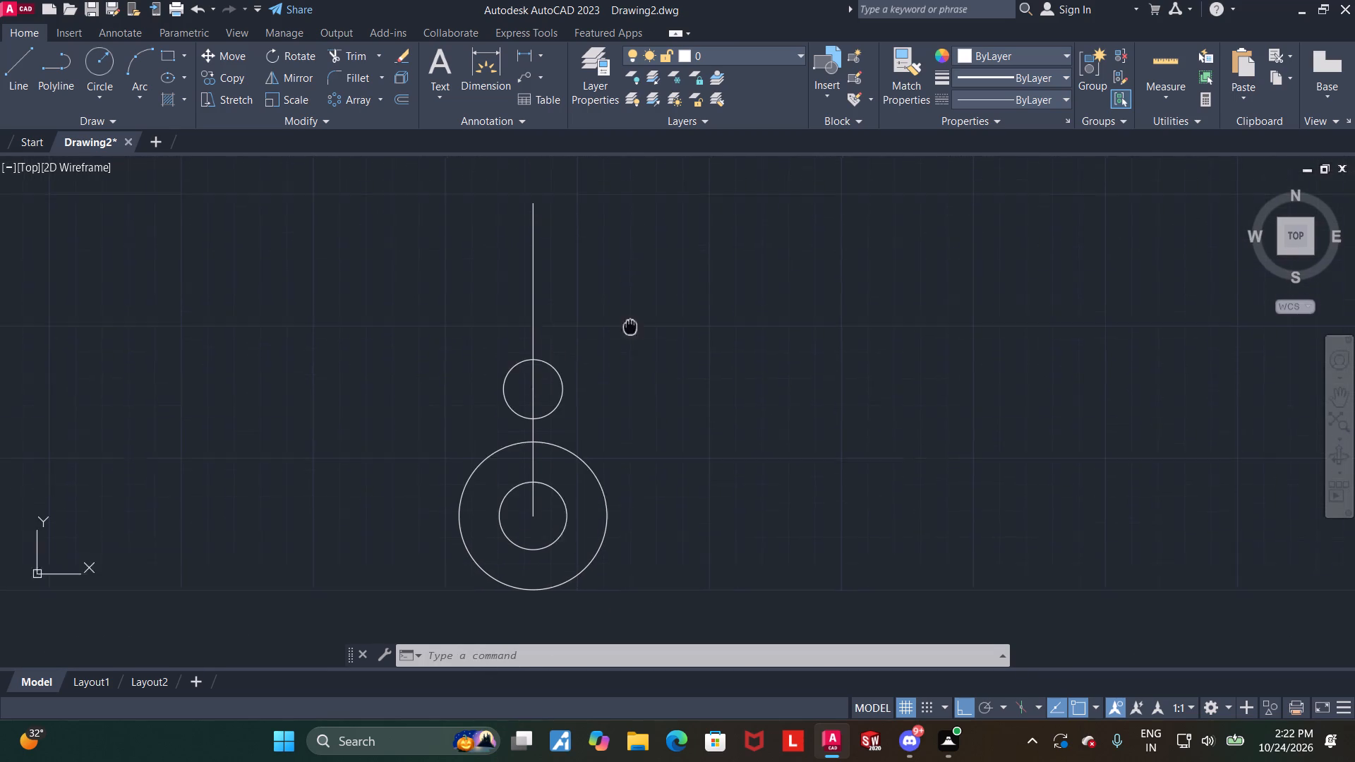
pyautogui.moveTo(630, 327); pyautogui.dragTo(620, 424, button='middle')
pyautogui.scroll(2, 582, 260)
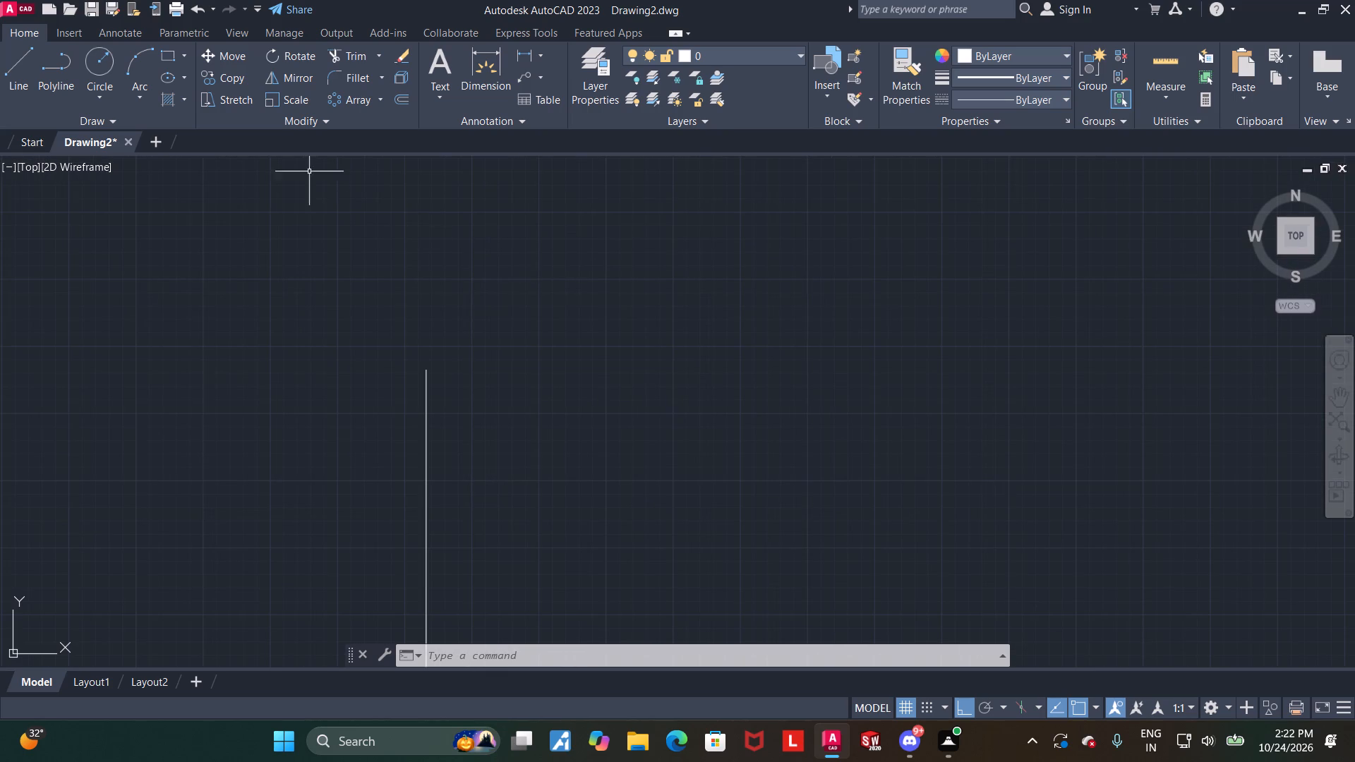
pyautogui.click(111, 56)
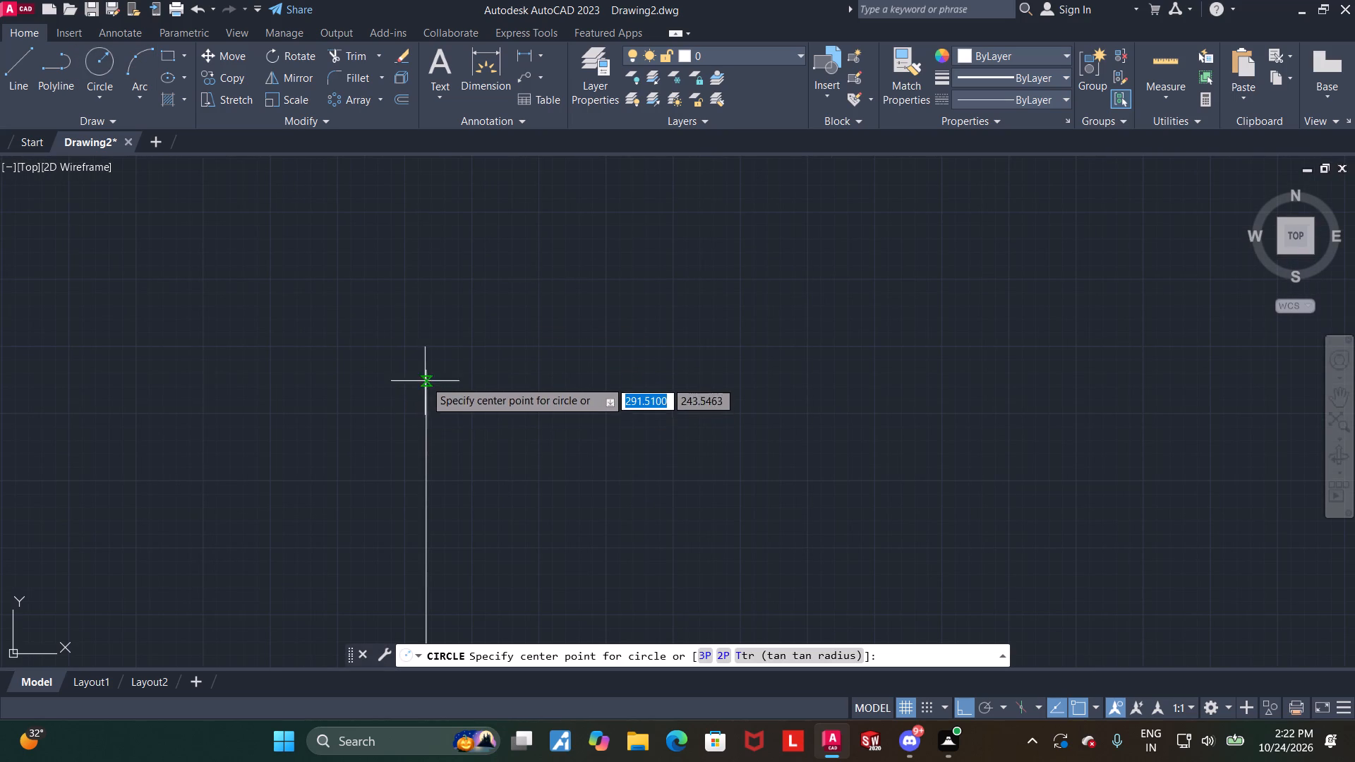
pyautogui.click(423, 371)
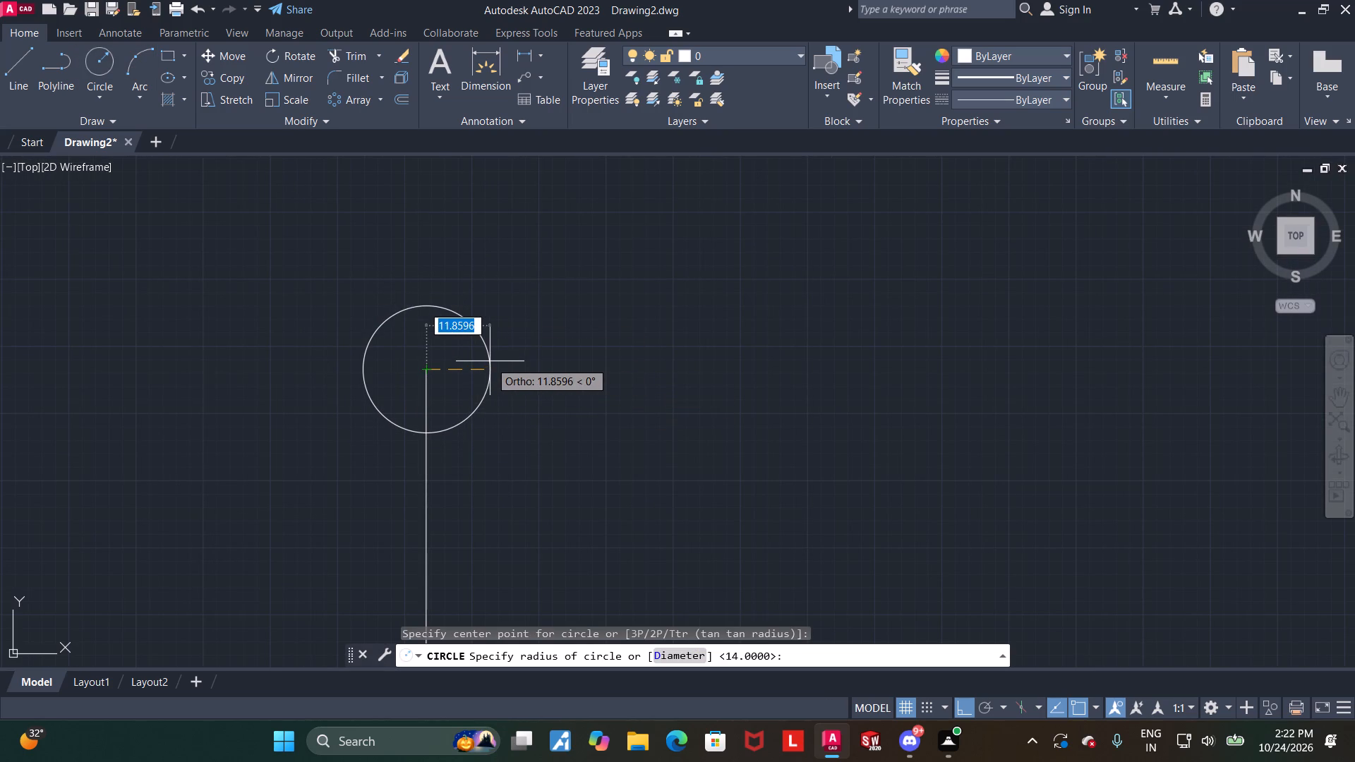
pyautogui.write('11')
pyautogui.press('Return')
pyautogui.press('Escape')
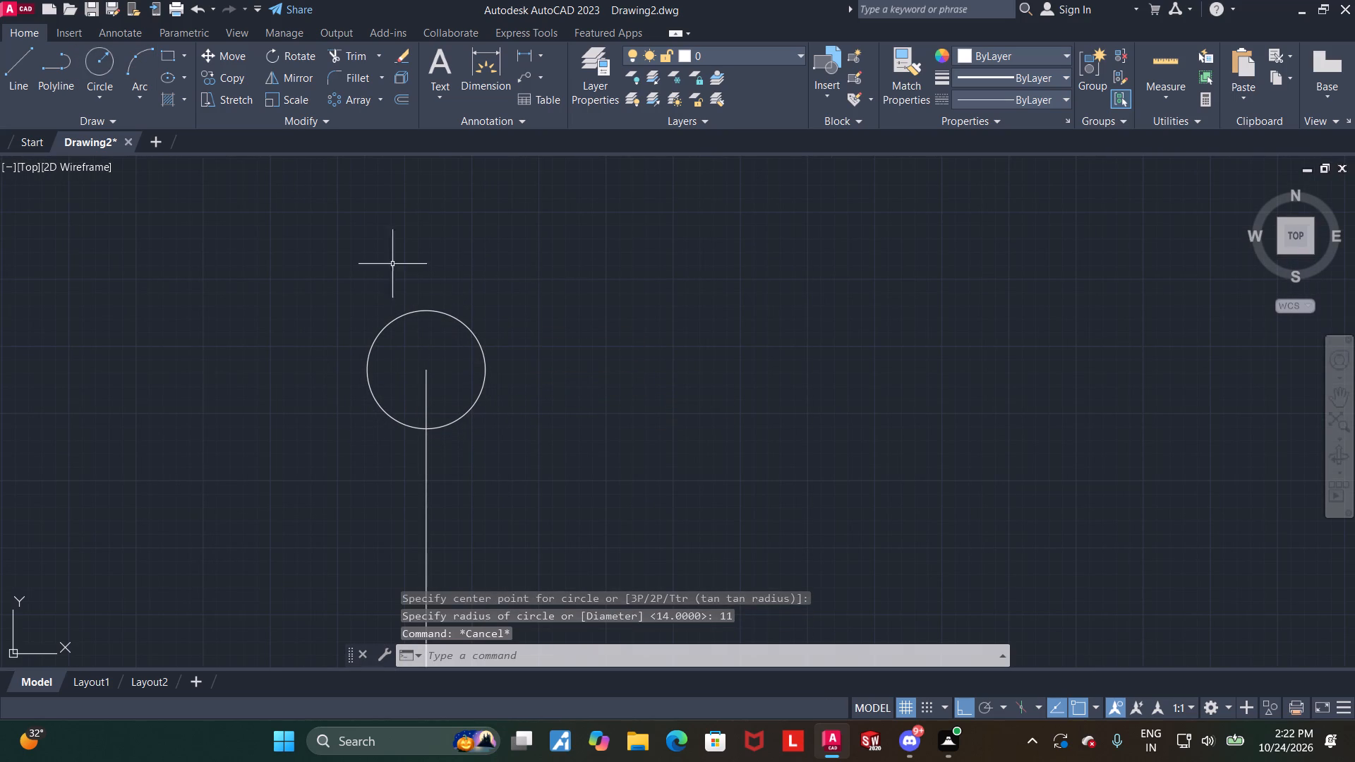
# Draw a concentric circle of radius 7 inside the radius 11 circle at the top of the centreline.
pyautogui.click(90, 49)
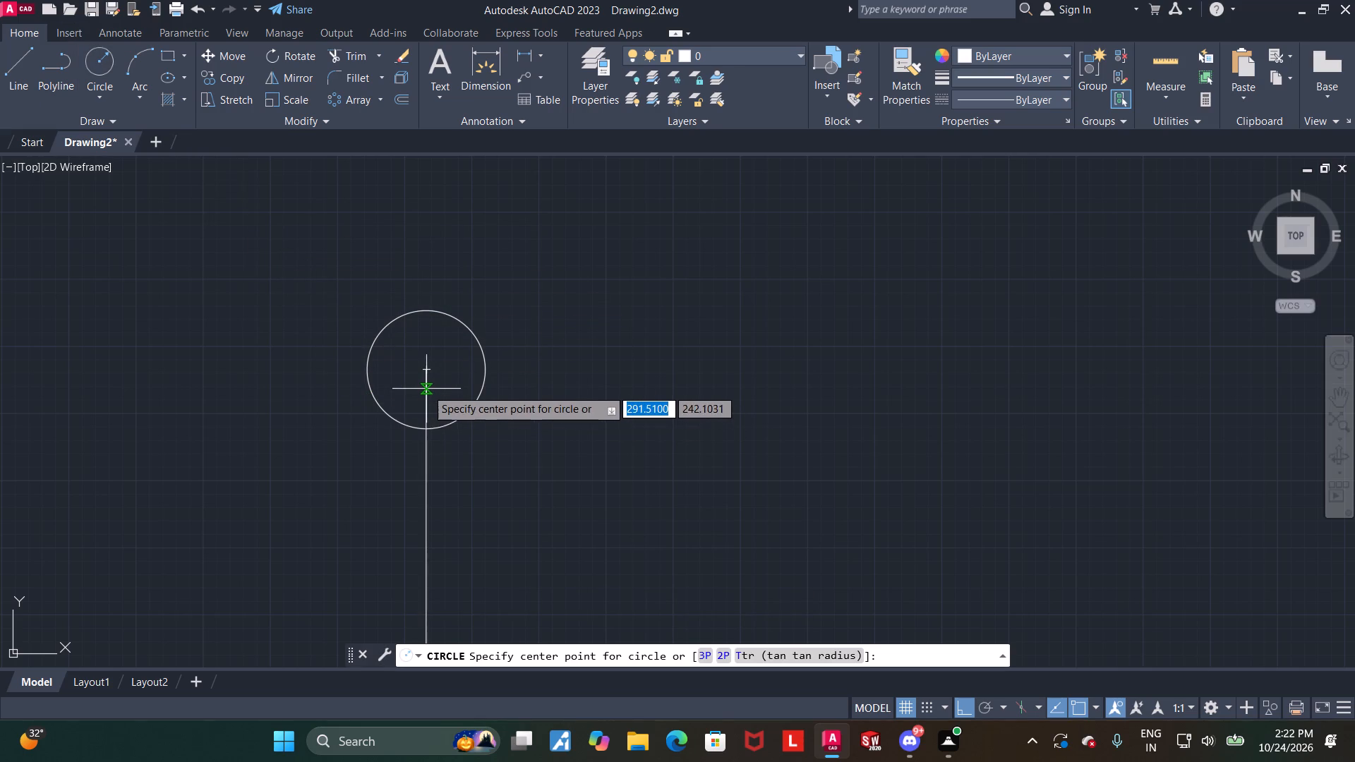
pyautogui.click(426, 373)
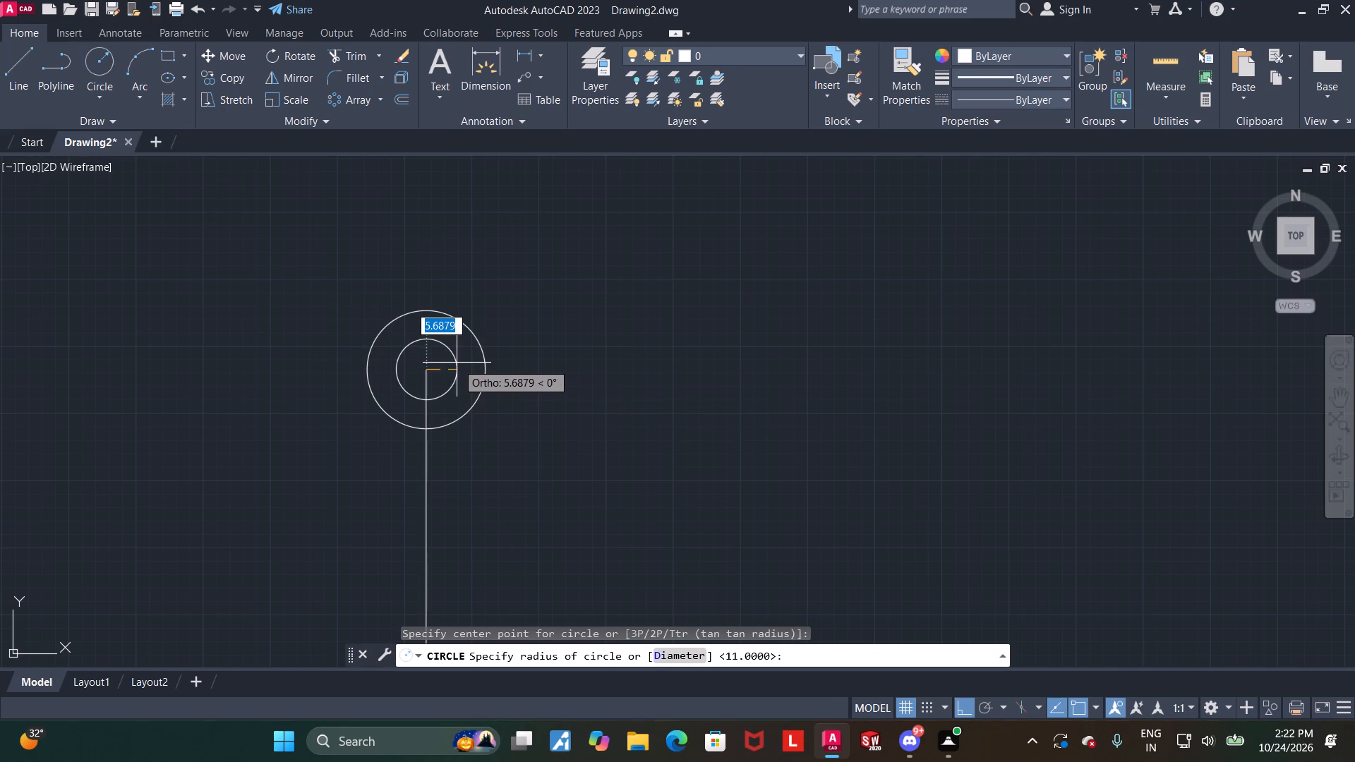
pyautogui.press('7')
pyautogui.press('Return')
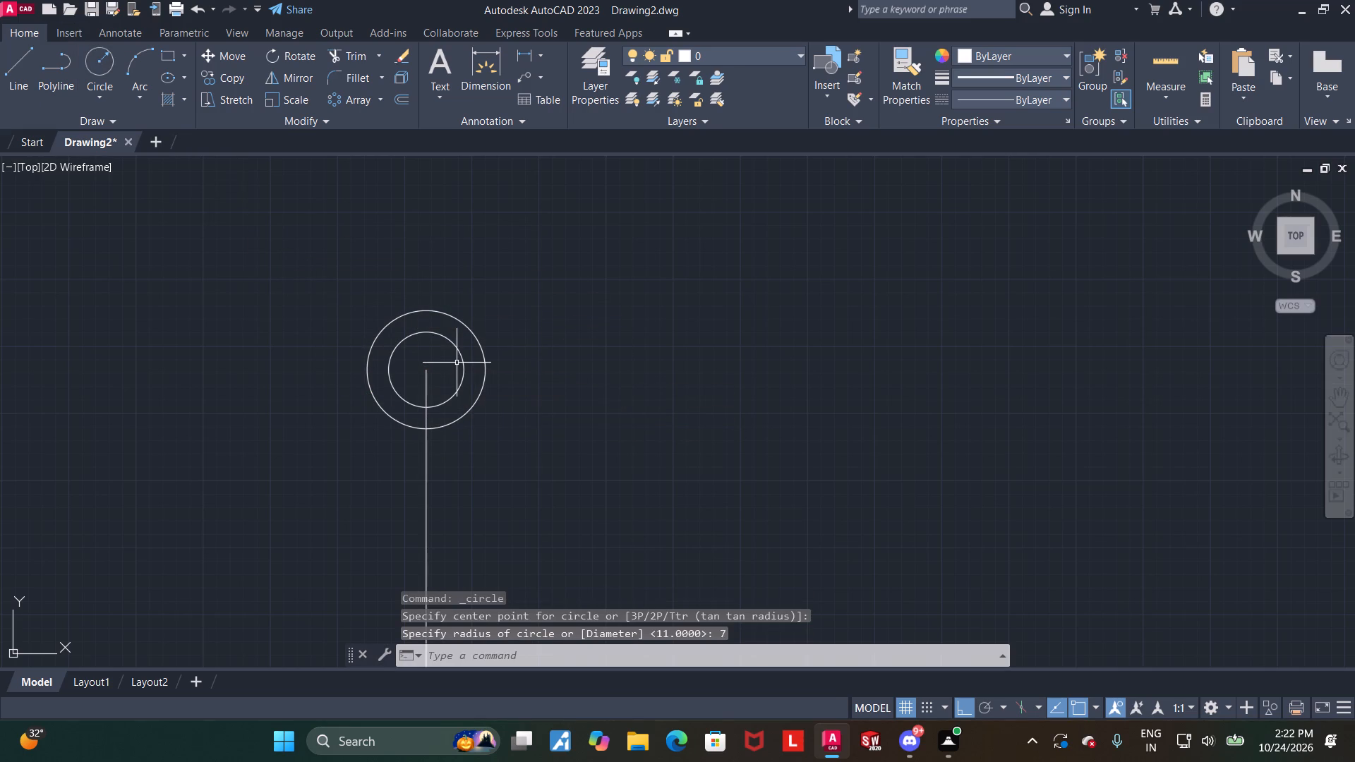
pyautogui.press('Escape')
# Draw a 49-unit line horizontally to the left from the centre of the radius 11 and radius 7 circles.
pyautogui.scroll(-2, 447, 320)
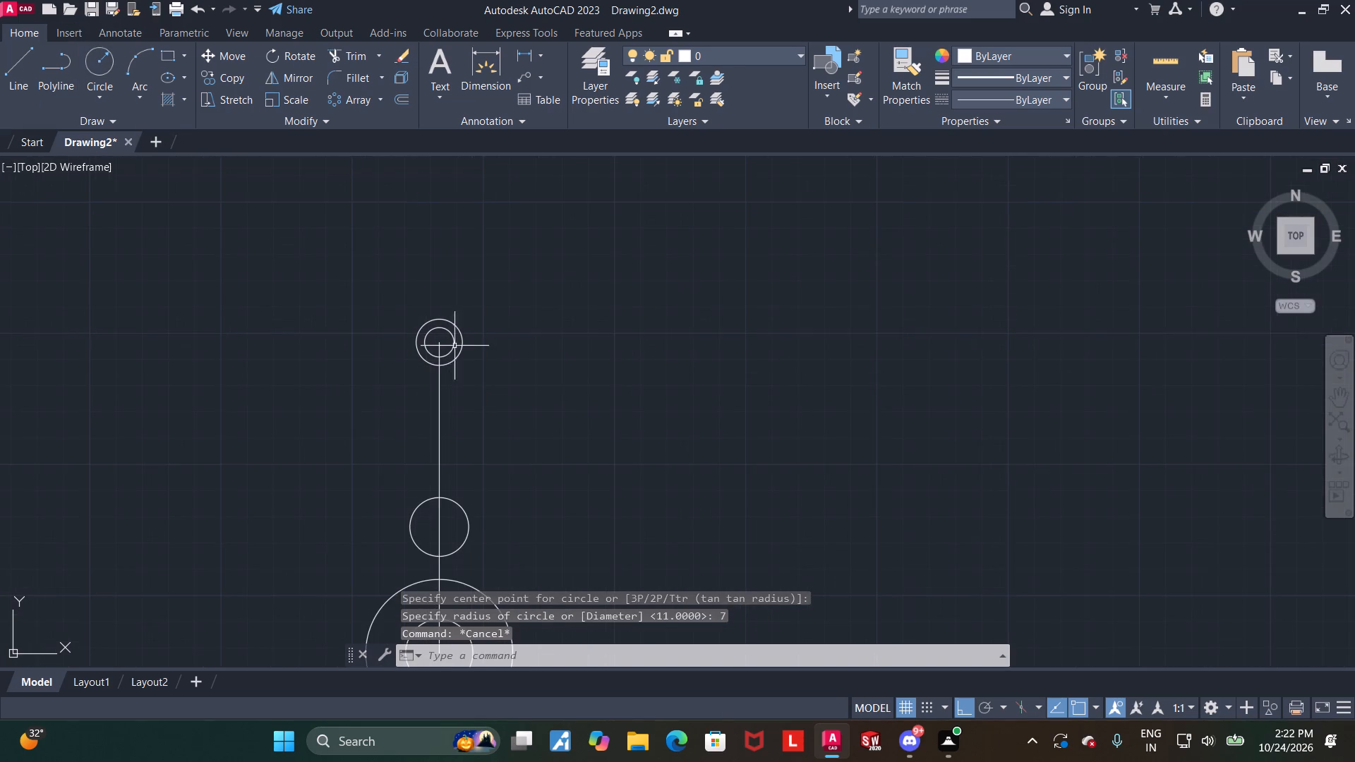
pyautogui.moveTo(493, 380); pyautogui.dragTo(505, 342, button='middle')
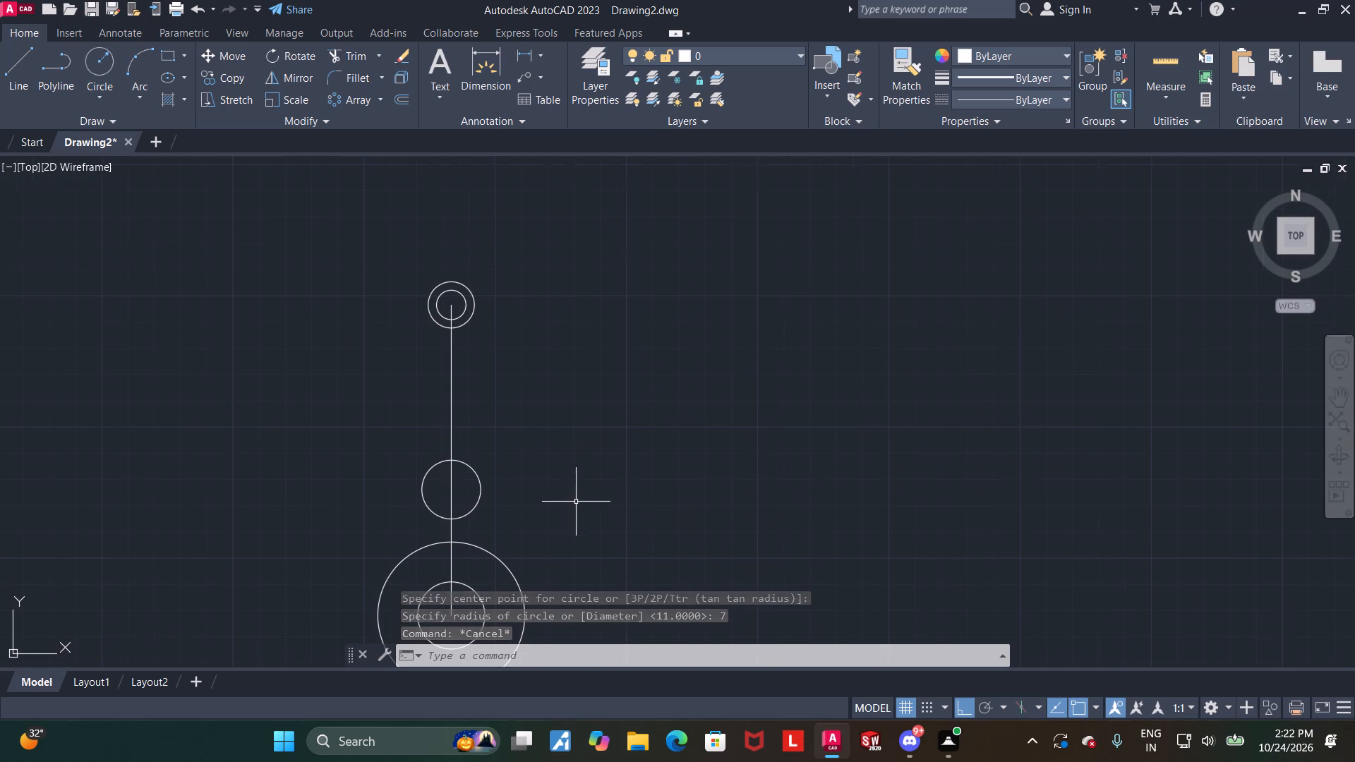
pyautogui.scroll(-1, 574, 502)
pyautogui.moveTo(548, 512); pyautogui.dragTo(566, 452, button='middle')
pyautogui.scroll(1, 562, 402)
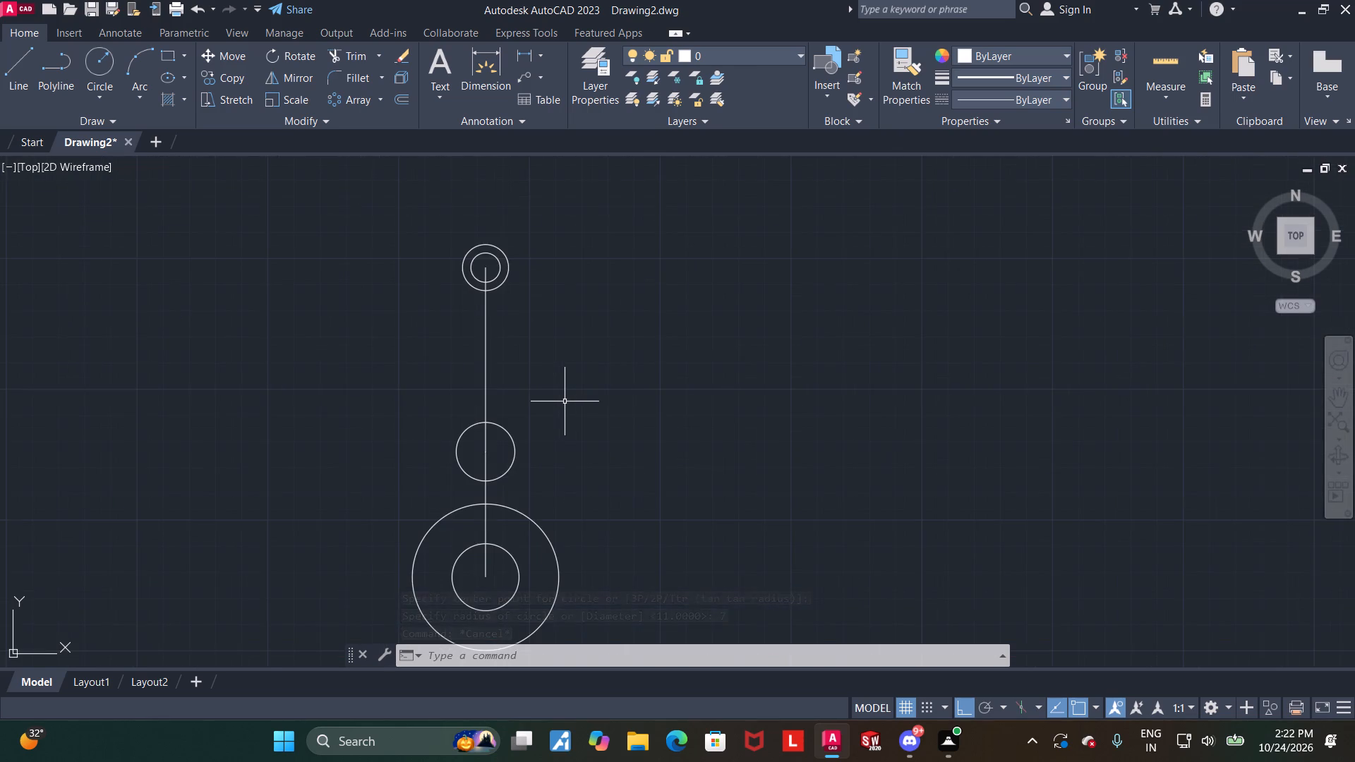
pyautogui.moveTo(565, 401); pyautogui.dragTo(569, 492, button='middle')
pyautogui.click(4, 69)
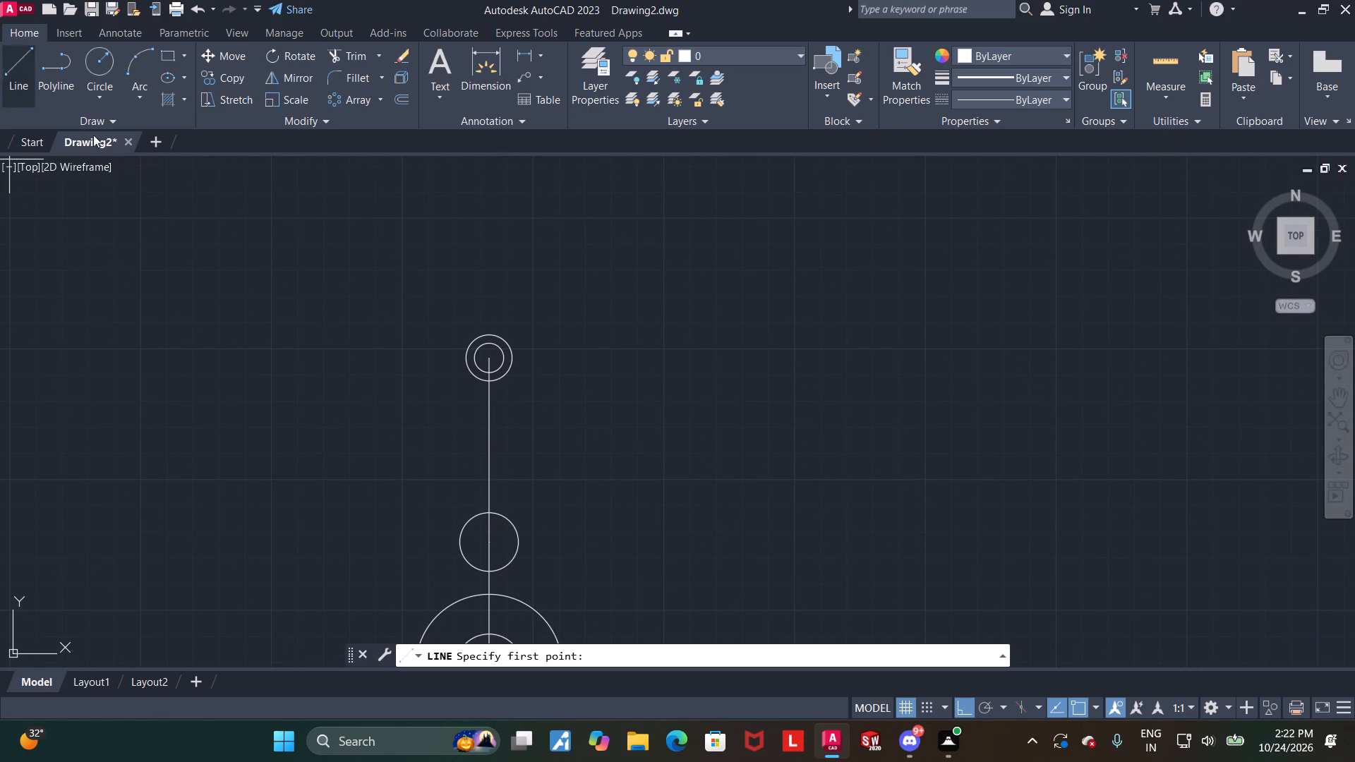
pyautogui.scroll(3, 486, 367)
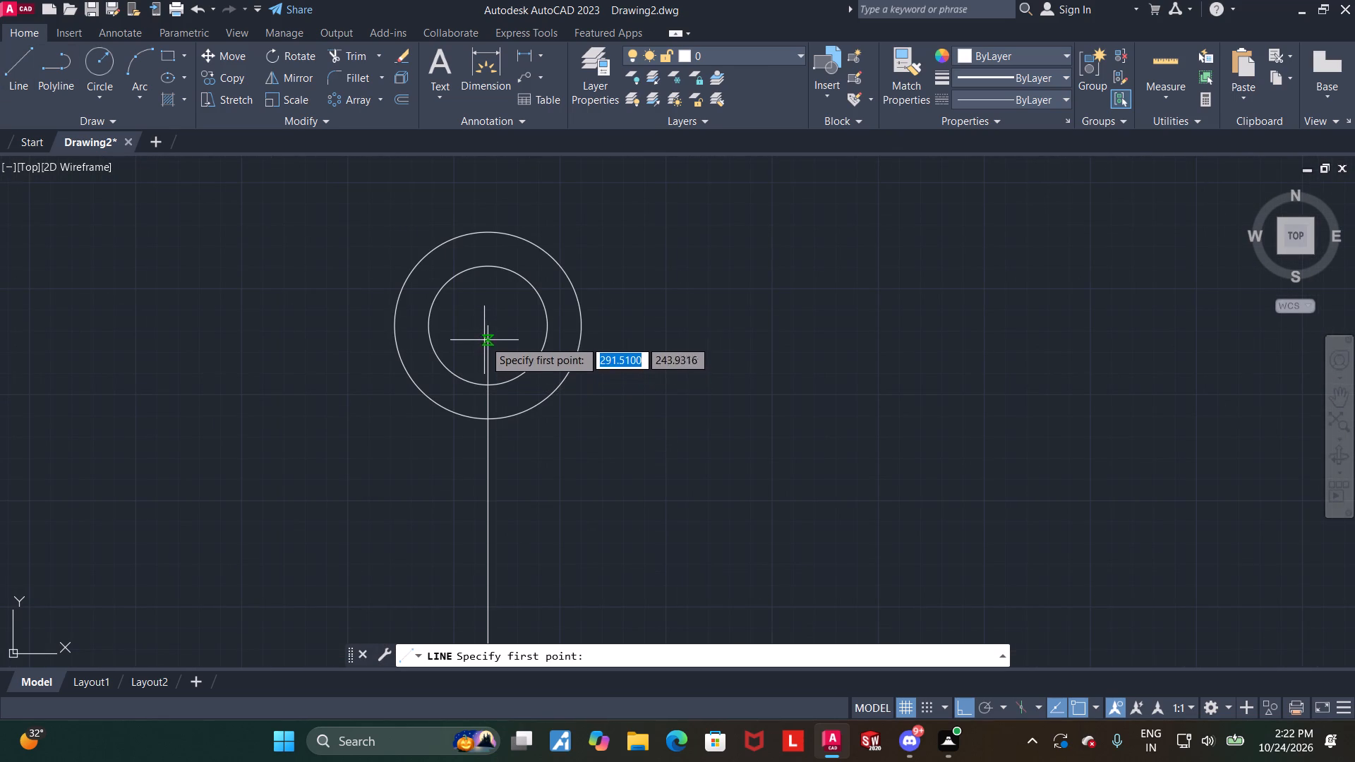
pyautogui.click(489, 330)
pyautogui.scroll(-1, 484, 352)
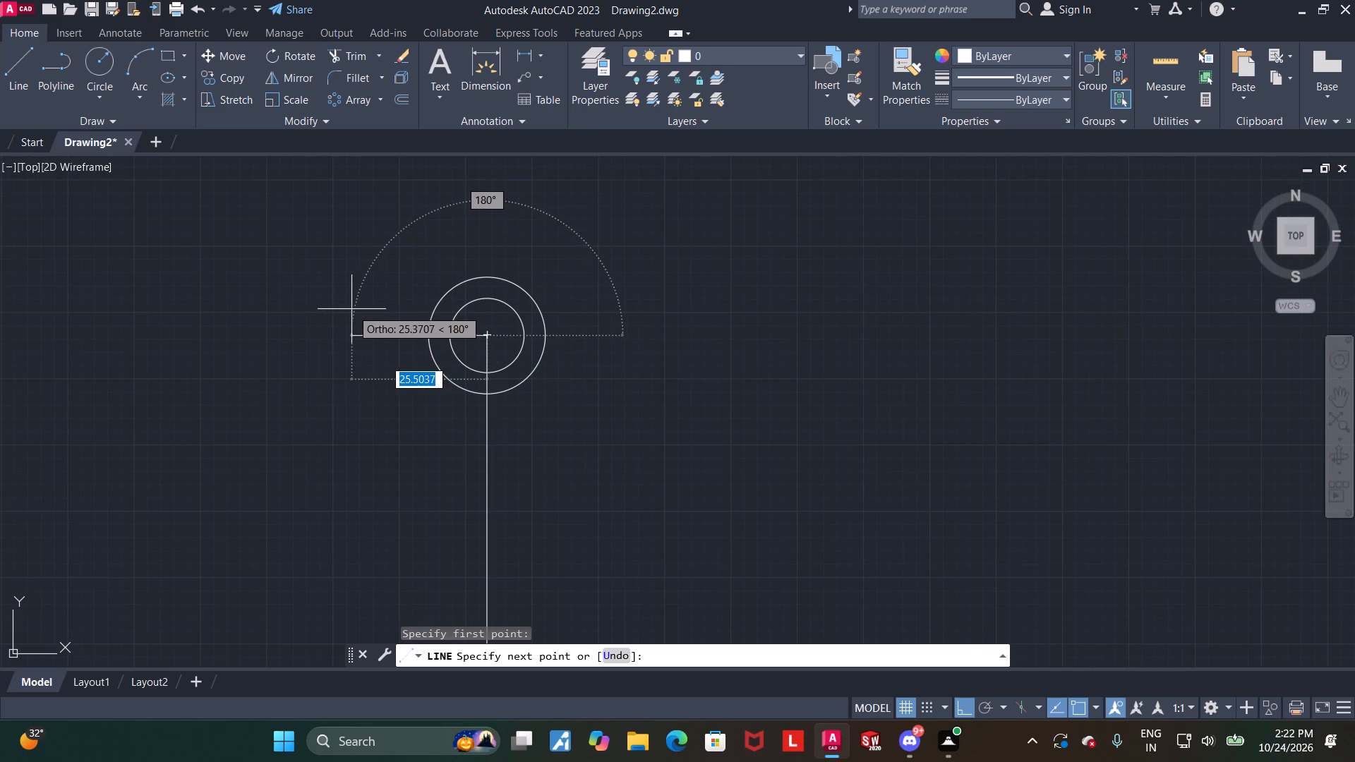
pyautogui.press('4')
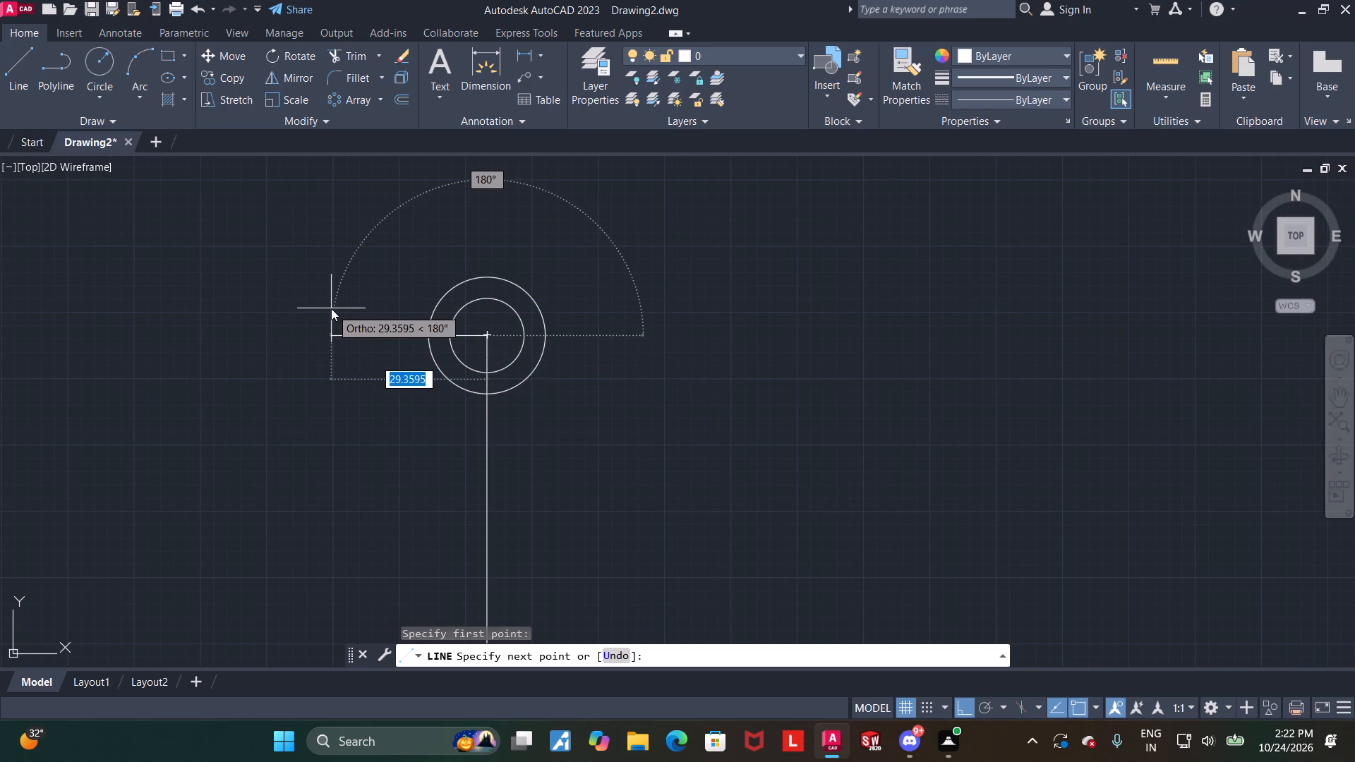
pyautogui.press('9')
pyautogui.press('Return')
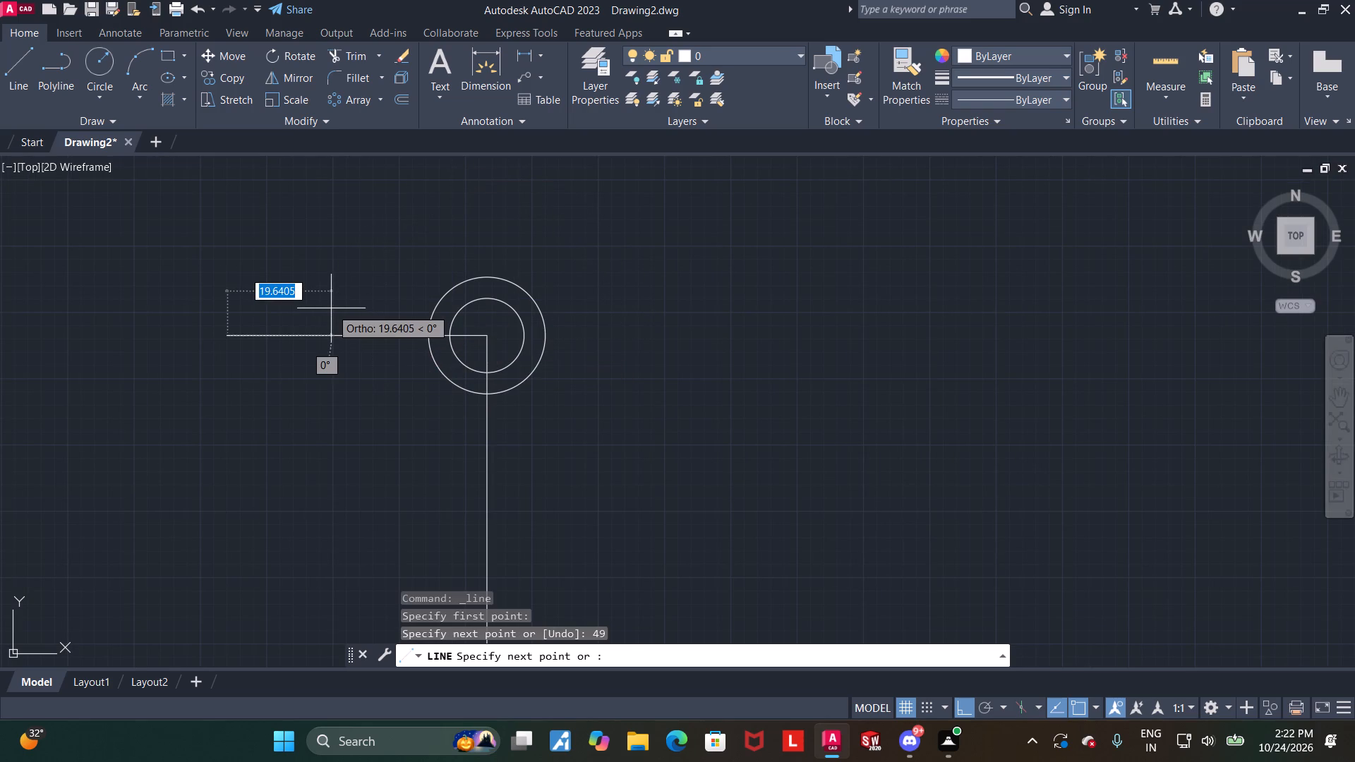
# Continue the line 69 units vertically downward from the left end of the 49-unit line.
pyautogui.scroll(-2, 331, 308)
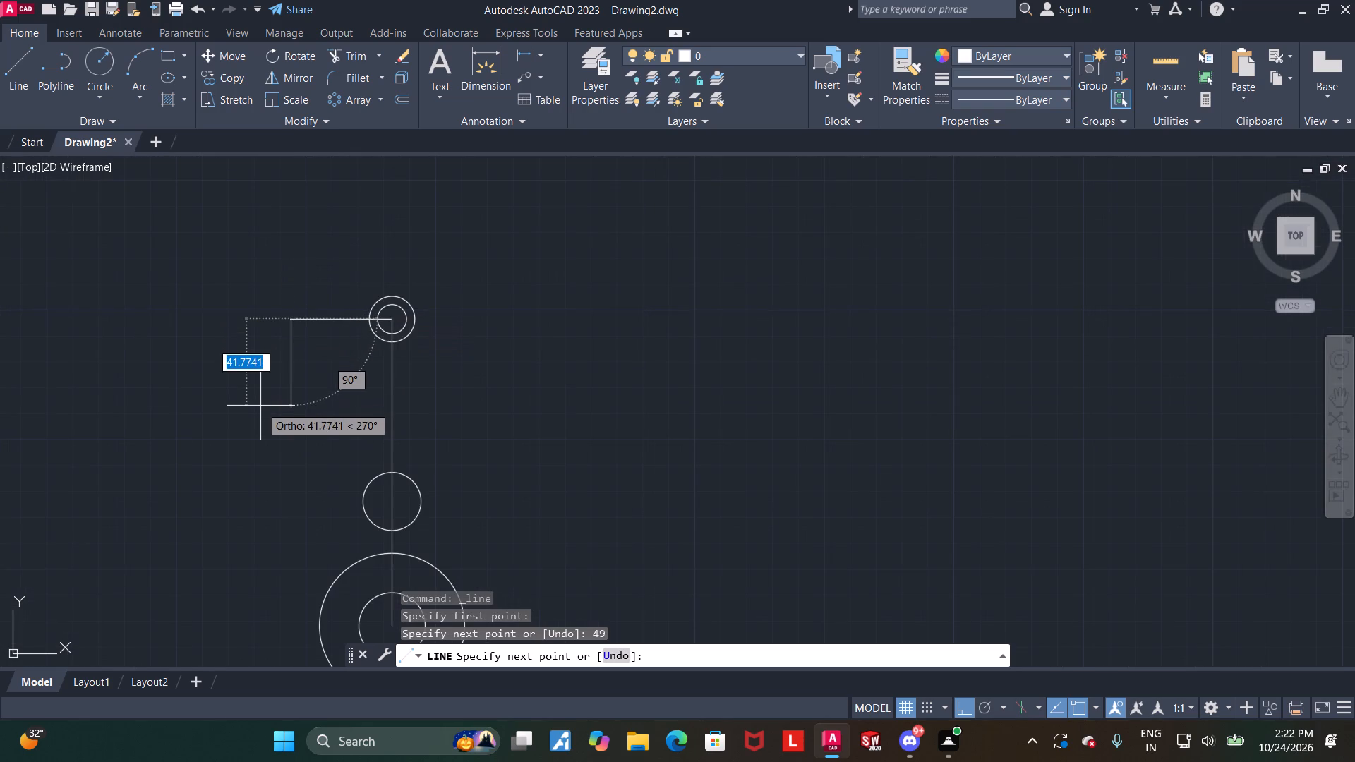
pyautogui.press('6')
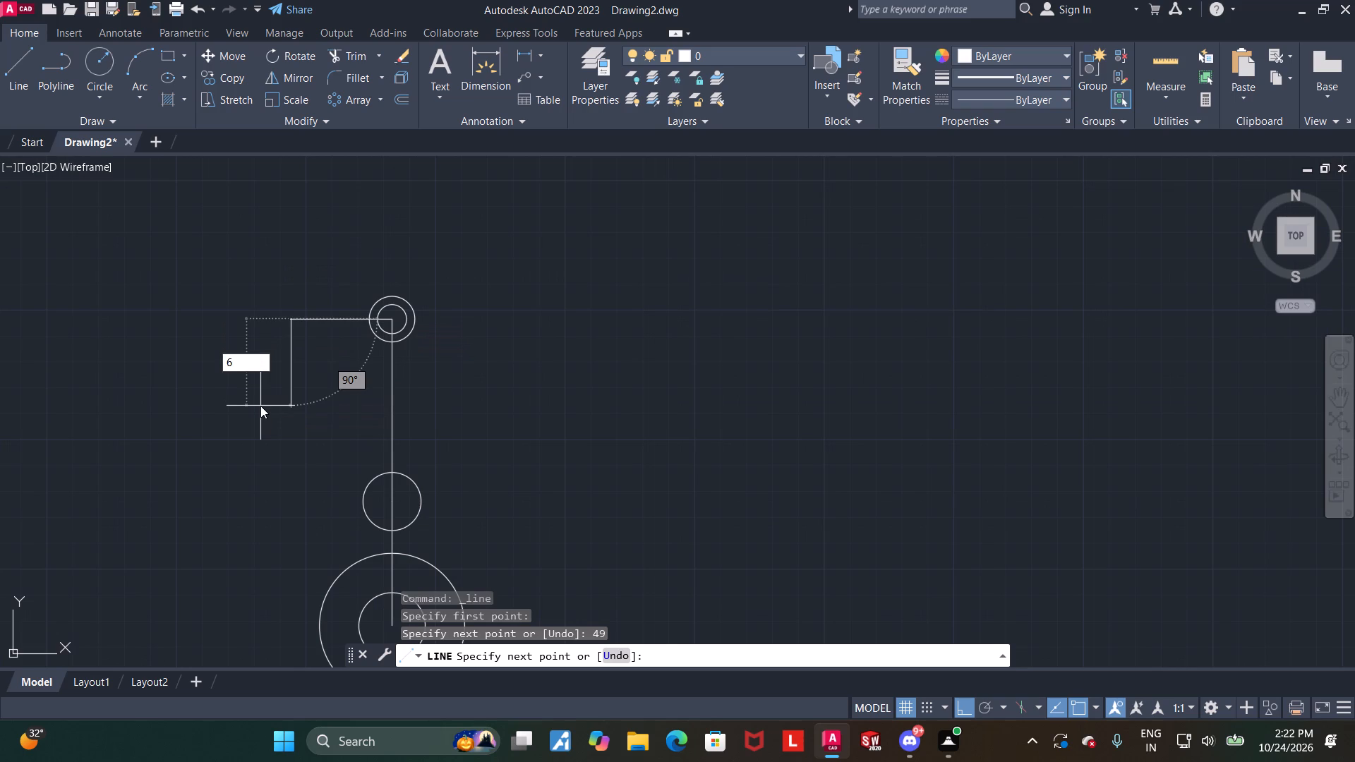
pyautogui.press('9')
pyautogui.press('Return')
pyautogui.press('Escape')
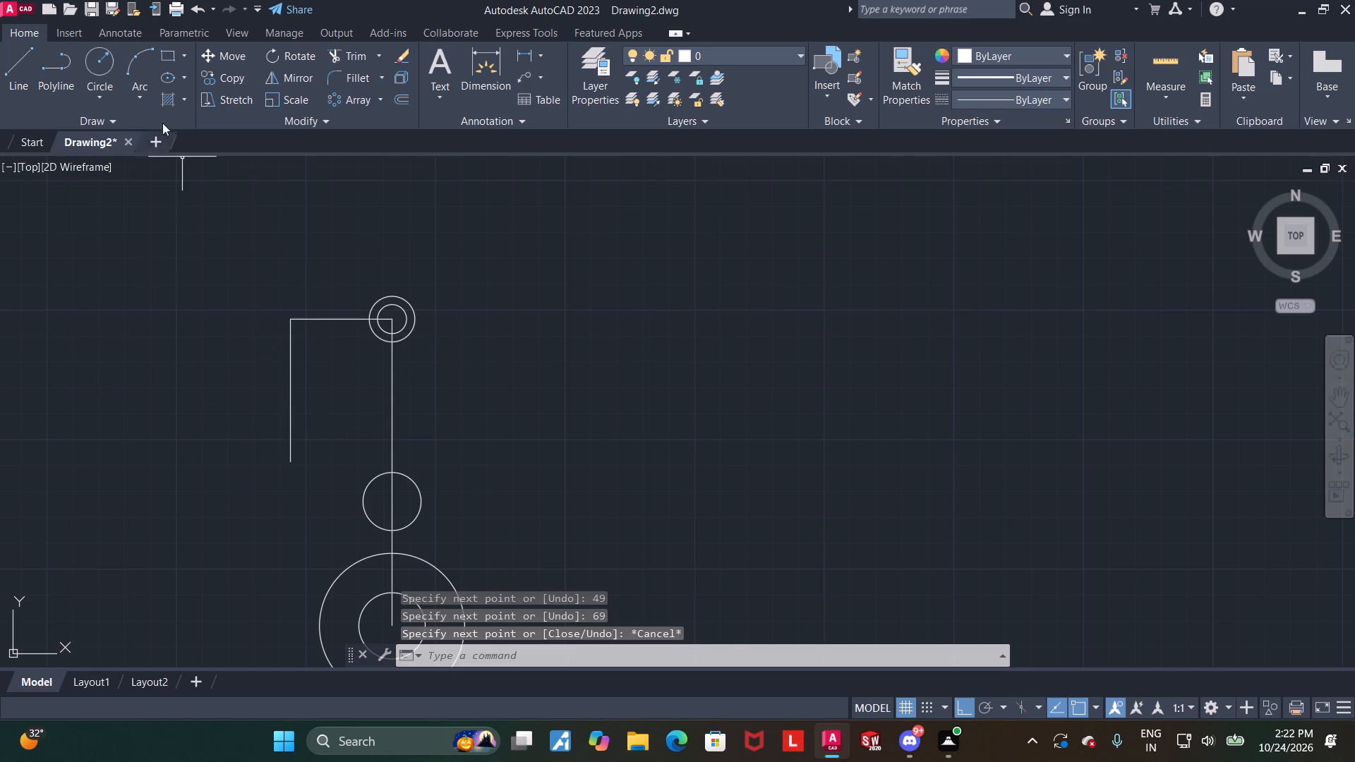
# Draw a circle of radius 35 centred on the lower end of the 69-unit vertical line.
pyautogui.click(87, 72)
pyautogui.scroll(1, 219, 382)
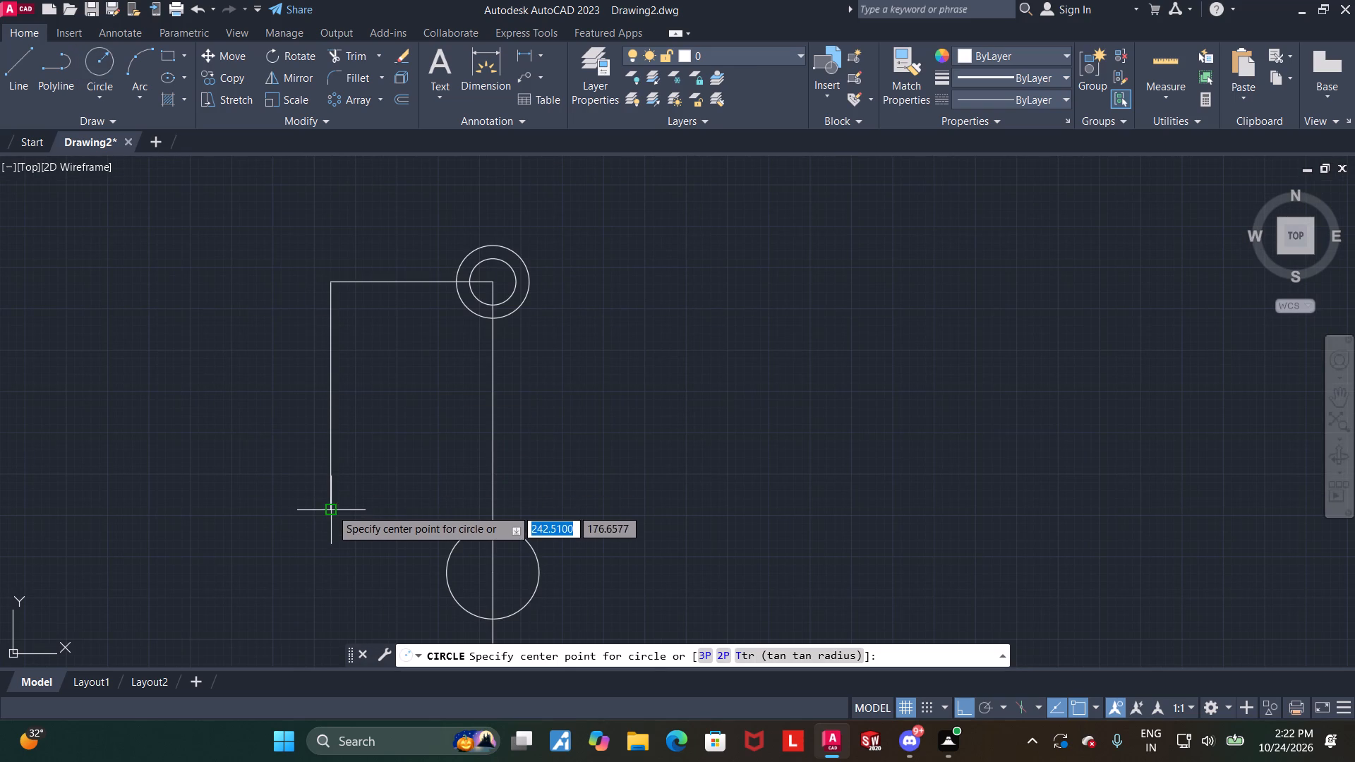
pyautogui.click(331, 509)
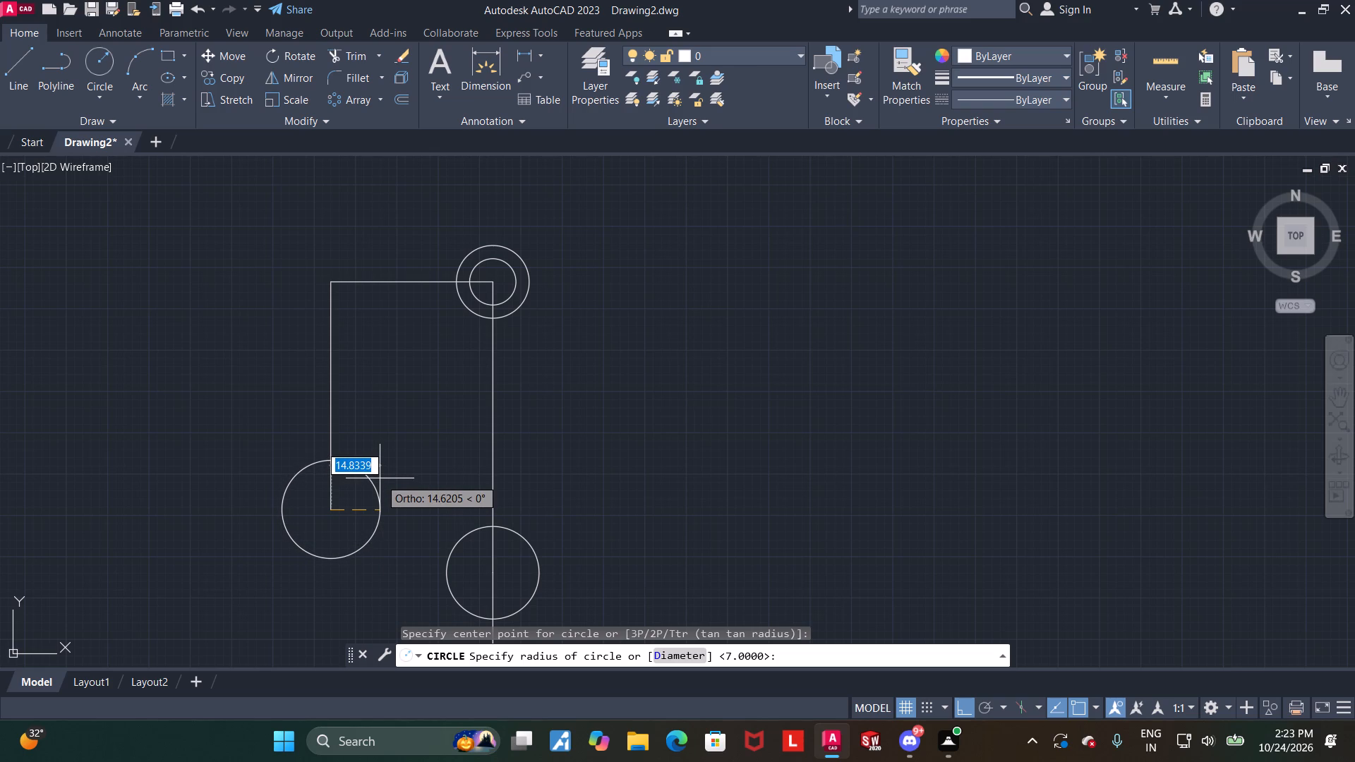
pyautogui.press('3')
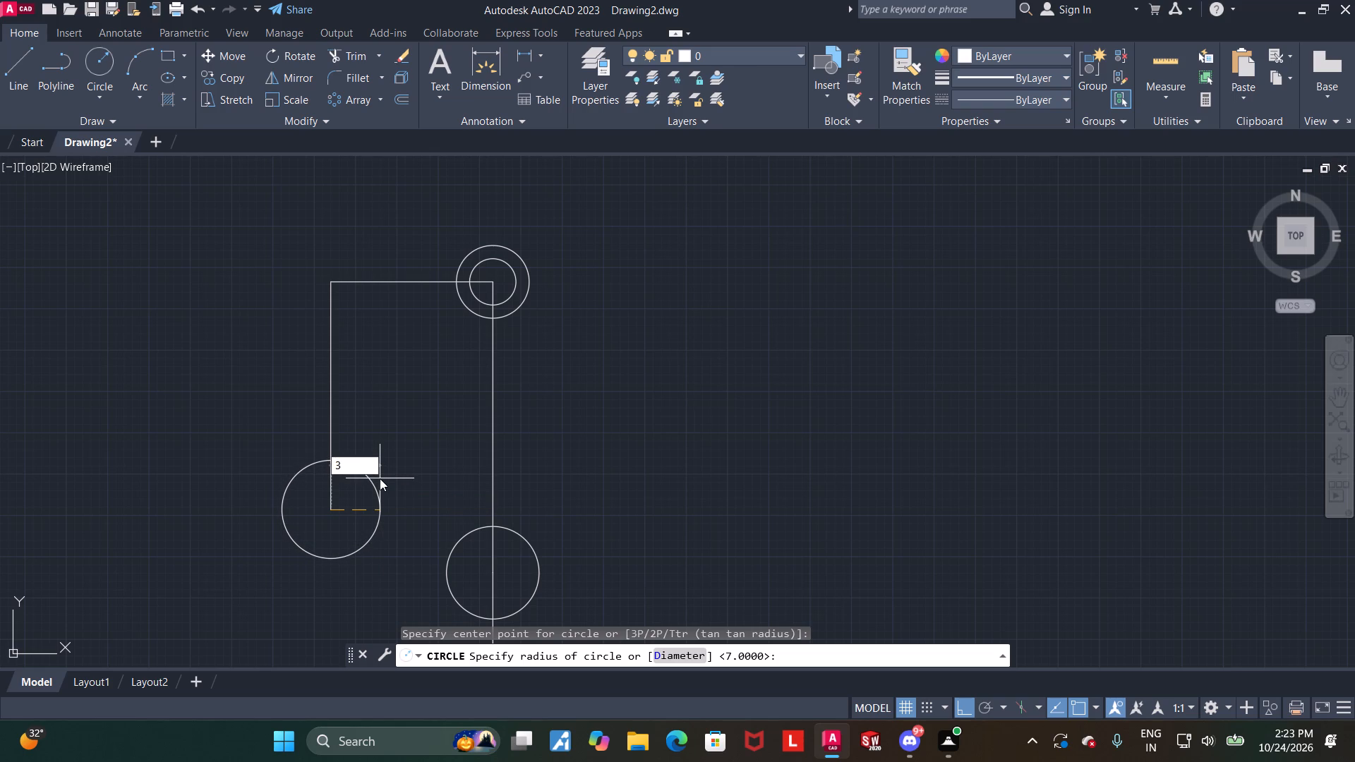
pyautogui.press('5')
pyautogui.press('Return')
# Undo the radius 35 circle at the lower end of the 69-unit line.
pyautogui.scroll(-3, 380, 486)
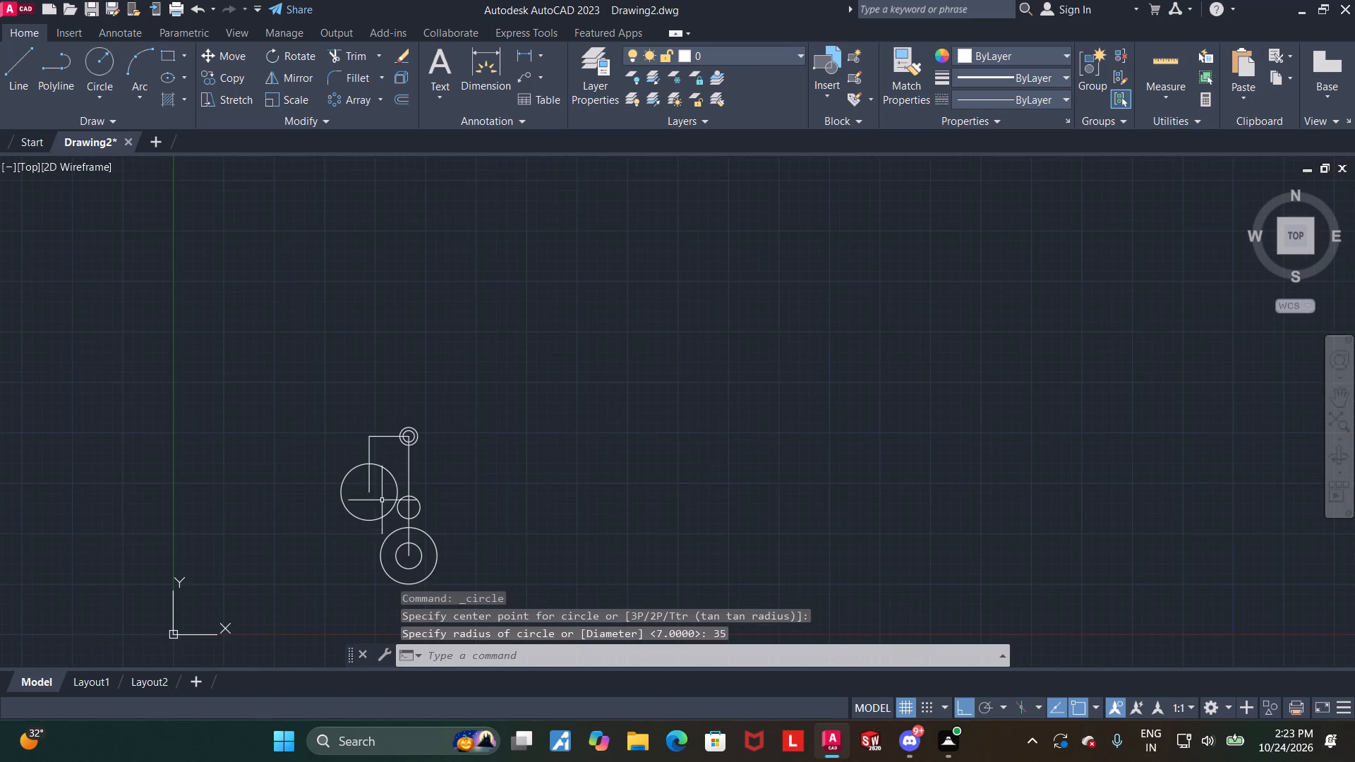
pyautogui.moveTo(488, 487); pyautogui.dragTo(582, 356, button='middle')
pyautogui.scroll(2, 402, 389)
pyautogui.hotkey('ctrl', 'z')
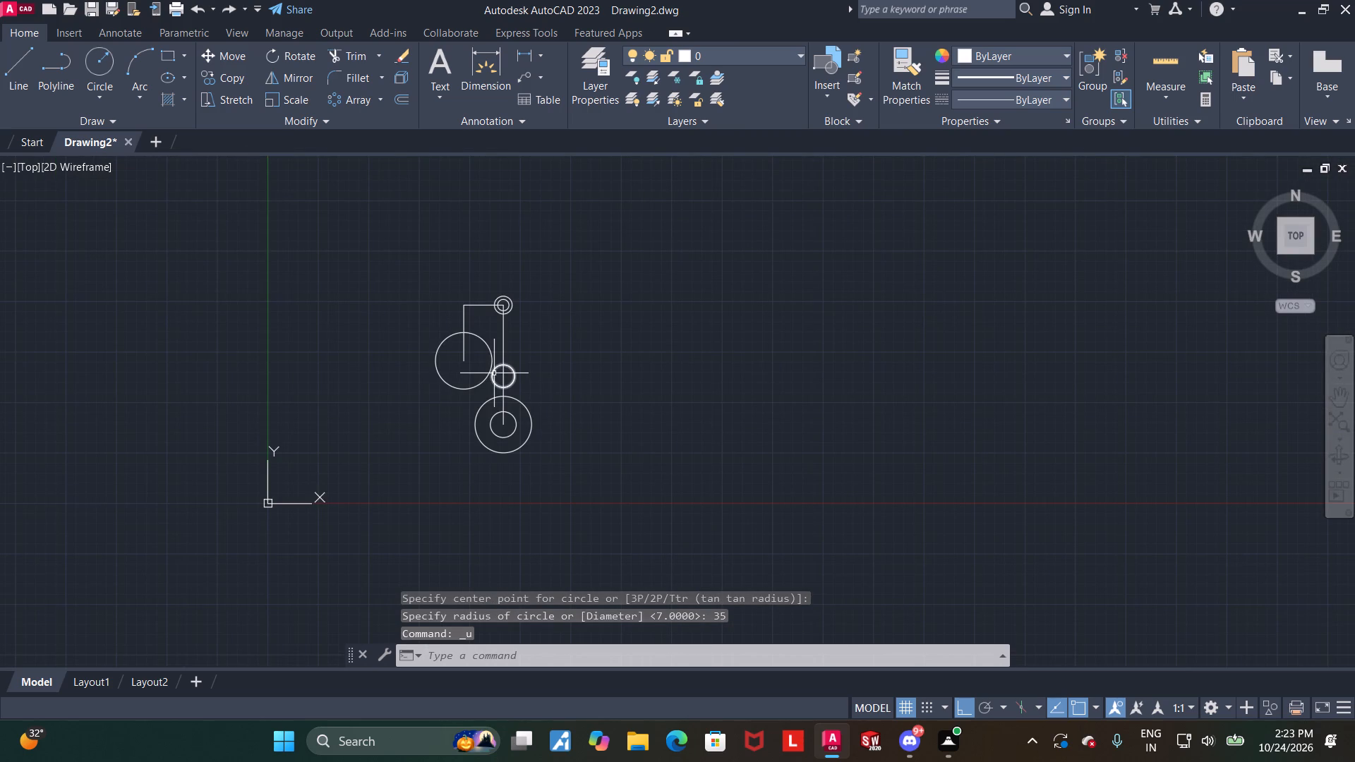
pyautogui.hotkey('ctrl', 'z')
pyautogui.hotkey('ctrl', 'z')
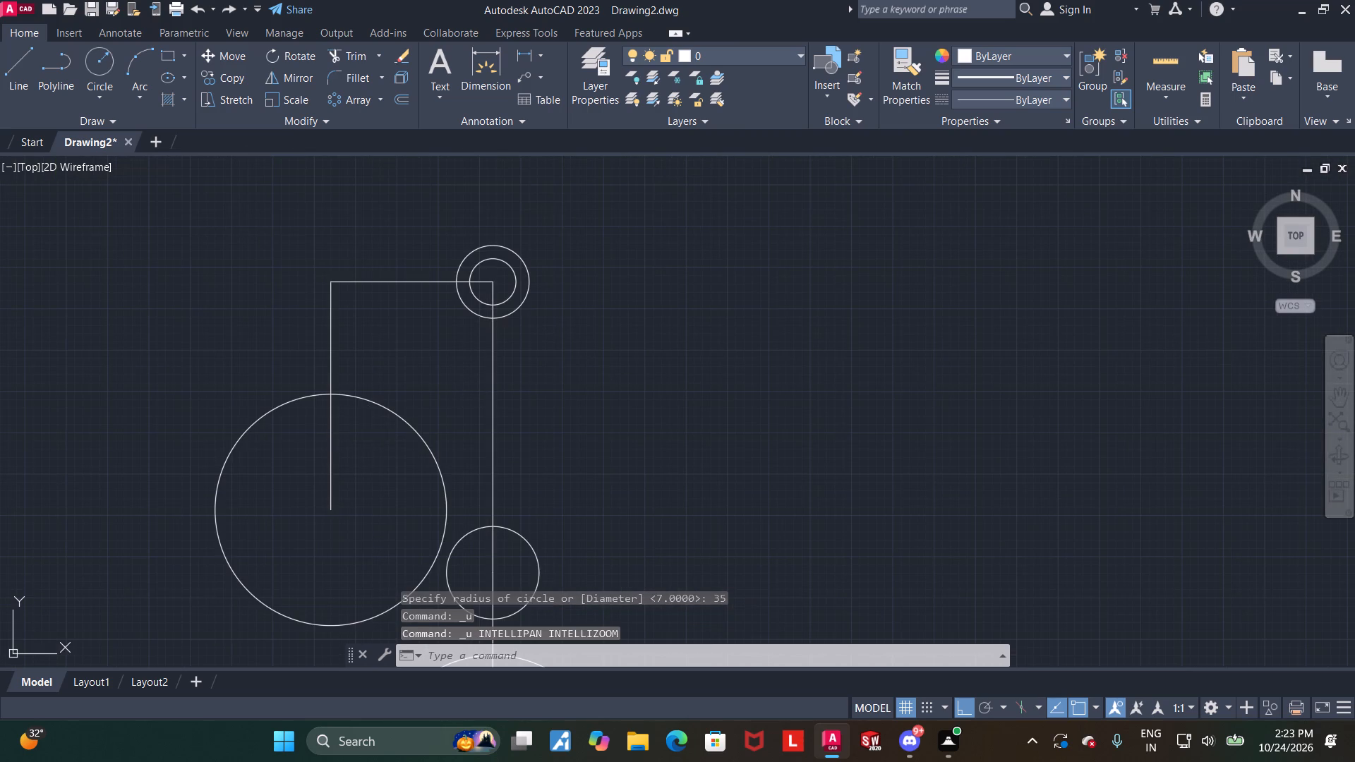
# Draw a circle of radius 11 centred on the lower end of the 69-unit vertical line.
pyautogui.moveTo(469, 461); pyautogui.dragTo(659, 392, button='middle')
pyautogui.scroll(1, 421, 405)
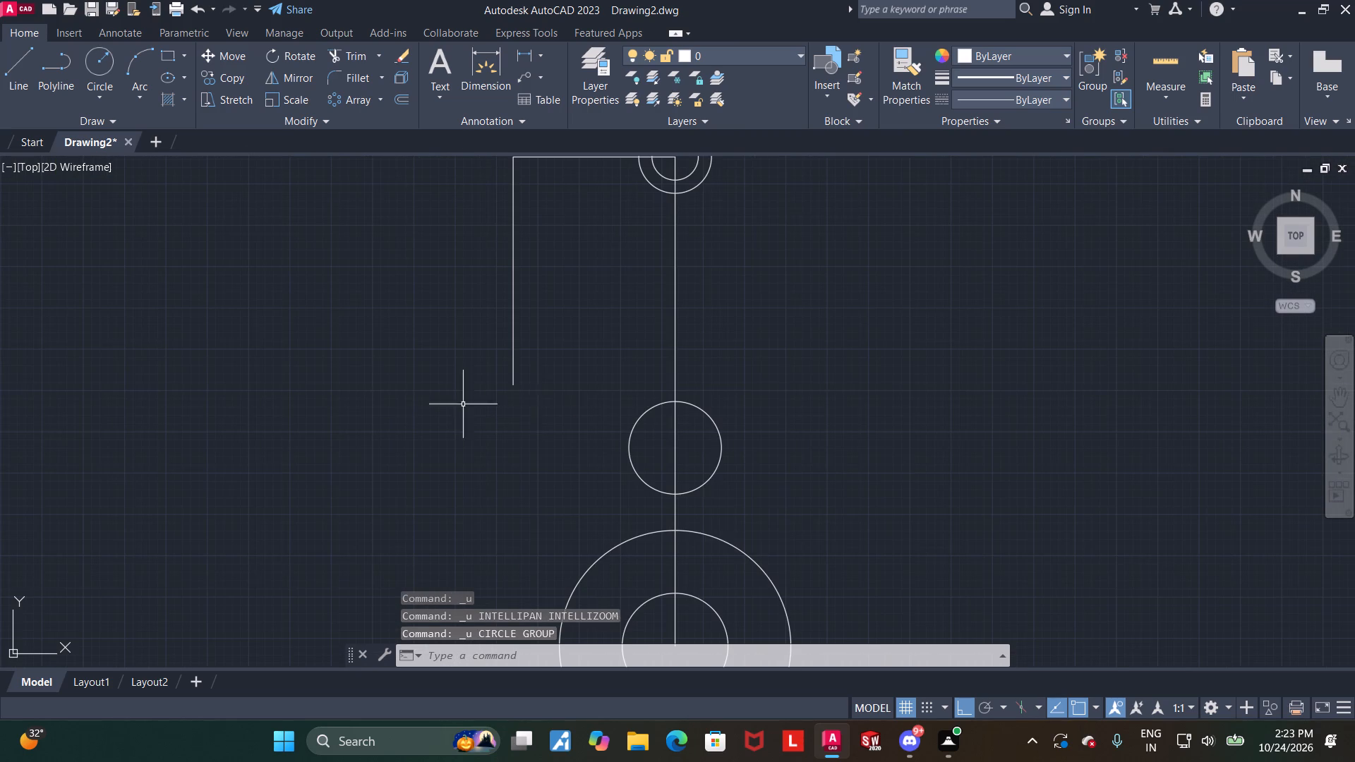
pyautogui.click(104, 66)
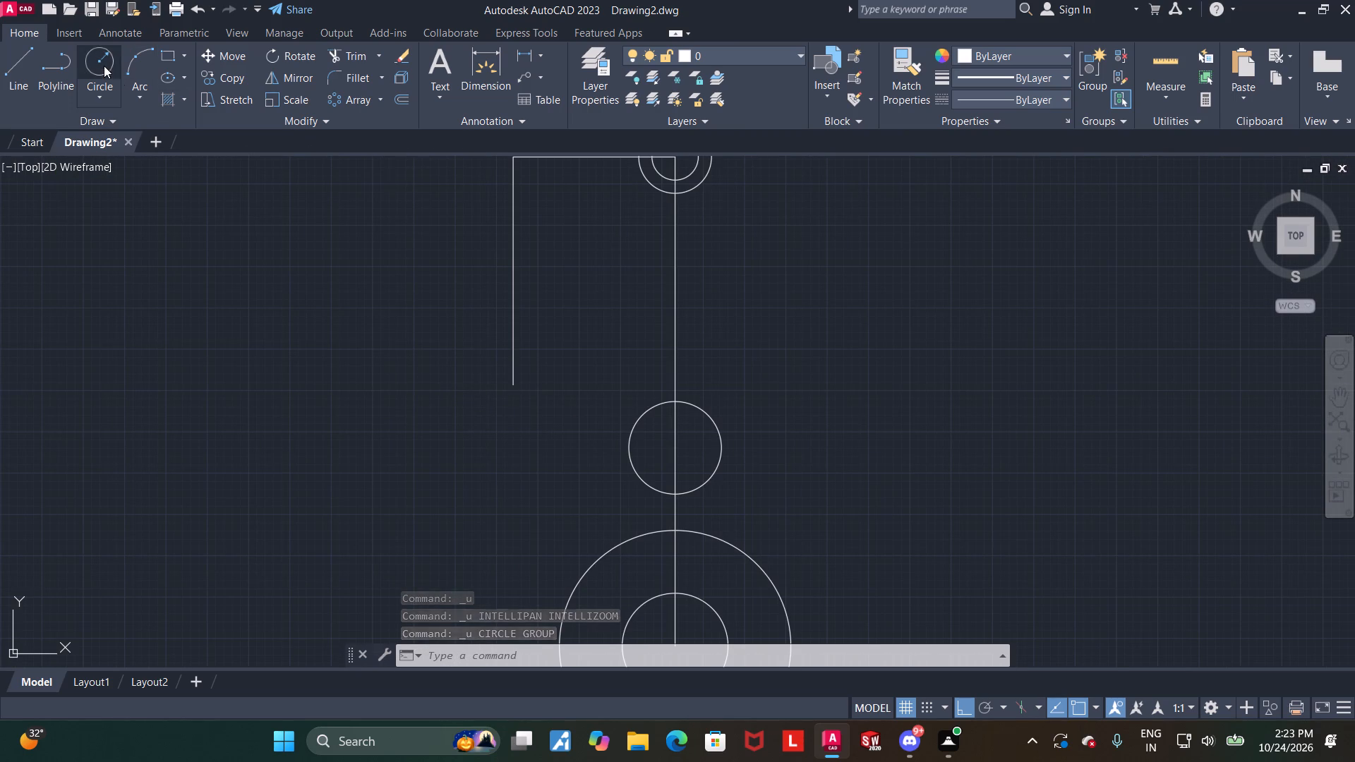
pyautogui.click(512, 383)
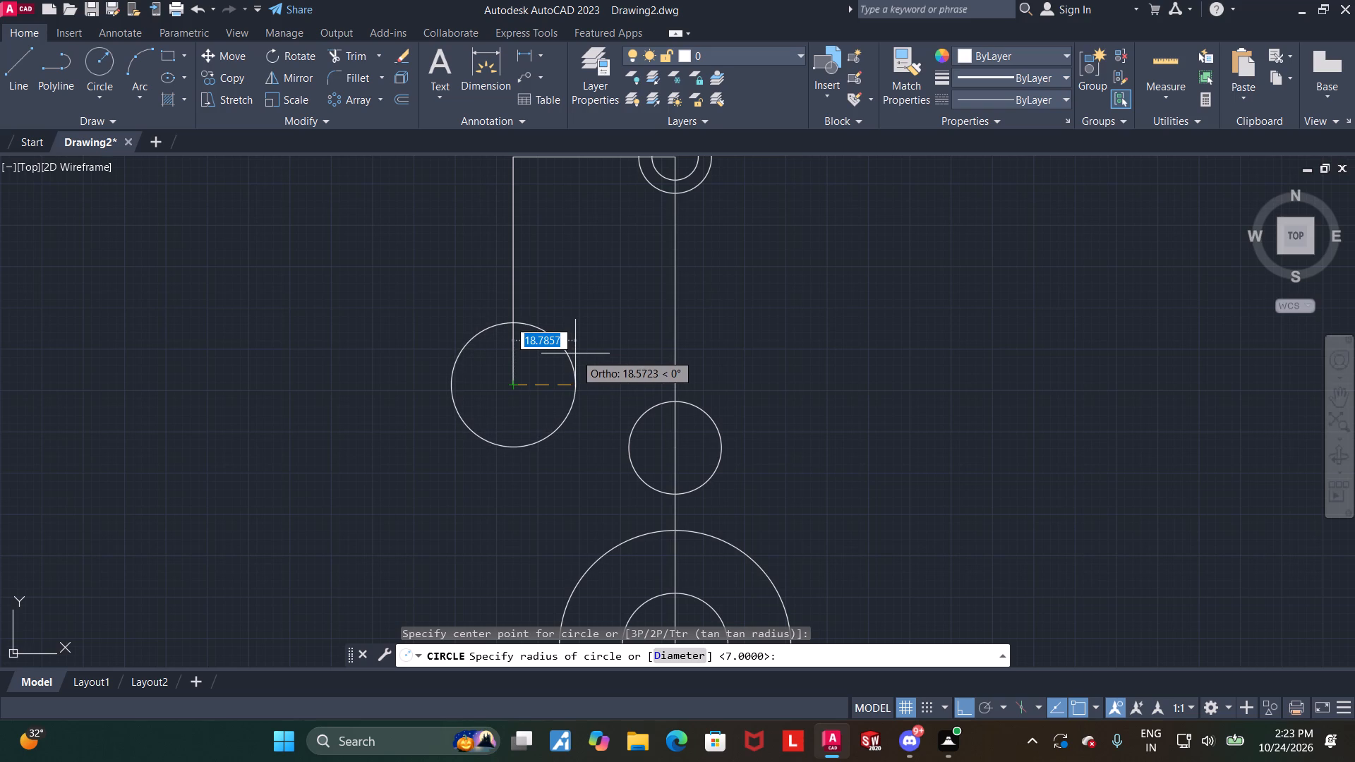
pyautogui.write('11')
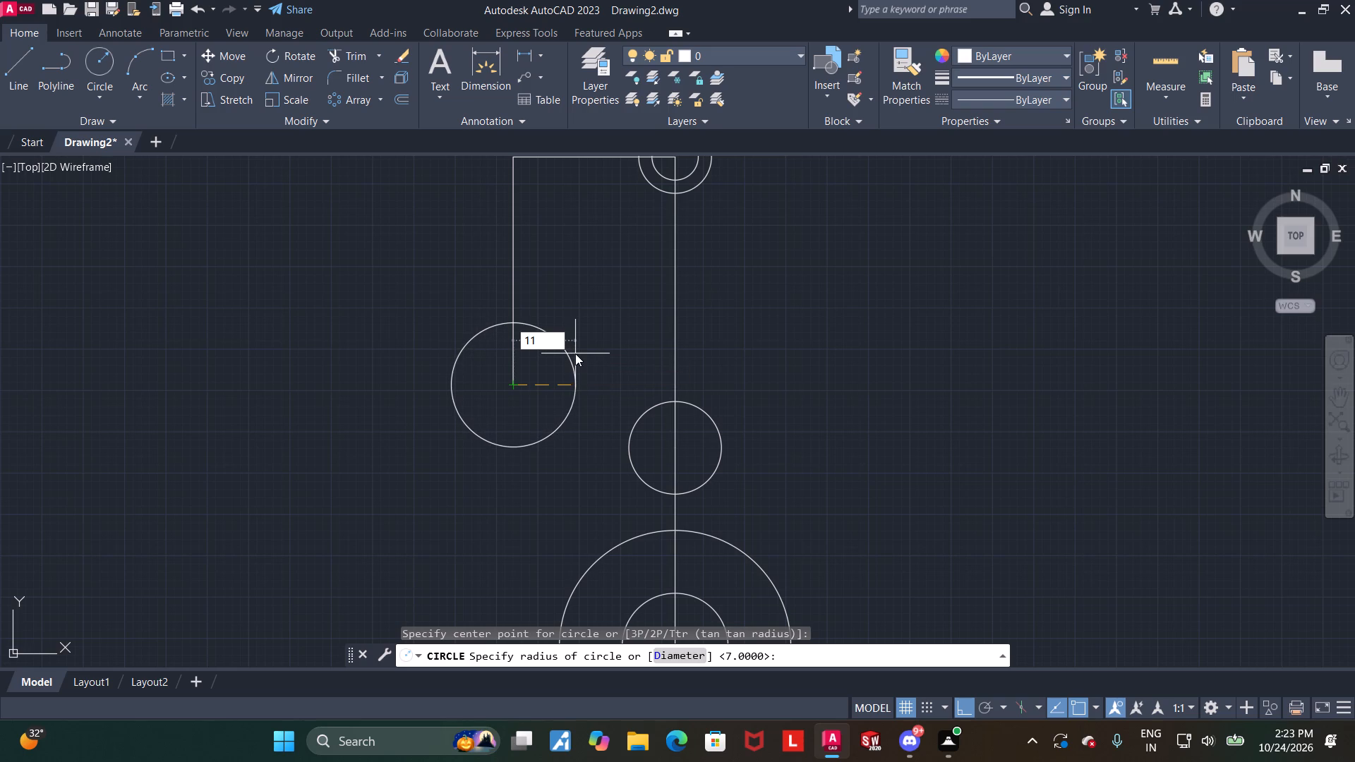
pyautogui.press('Return')
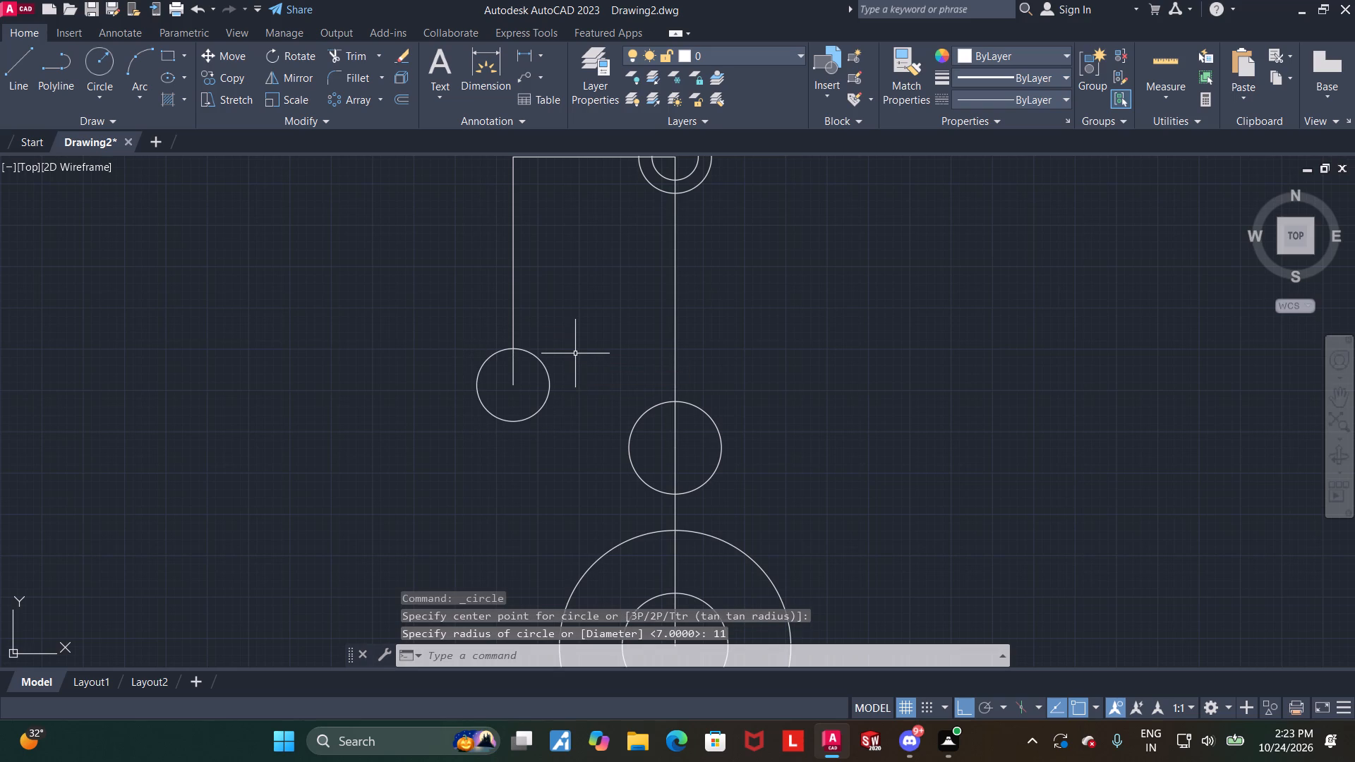
pyautogui.press('Escape')
pyautogui.scroll(-4, 629, 382)
pyautogui.scroll(3, 732, 454)
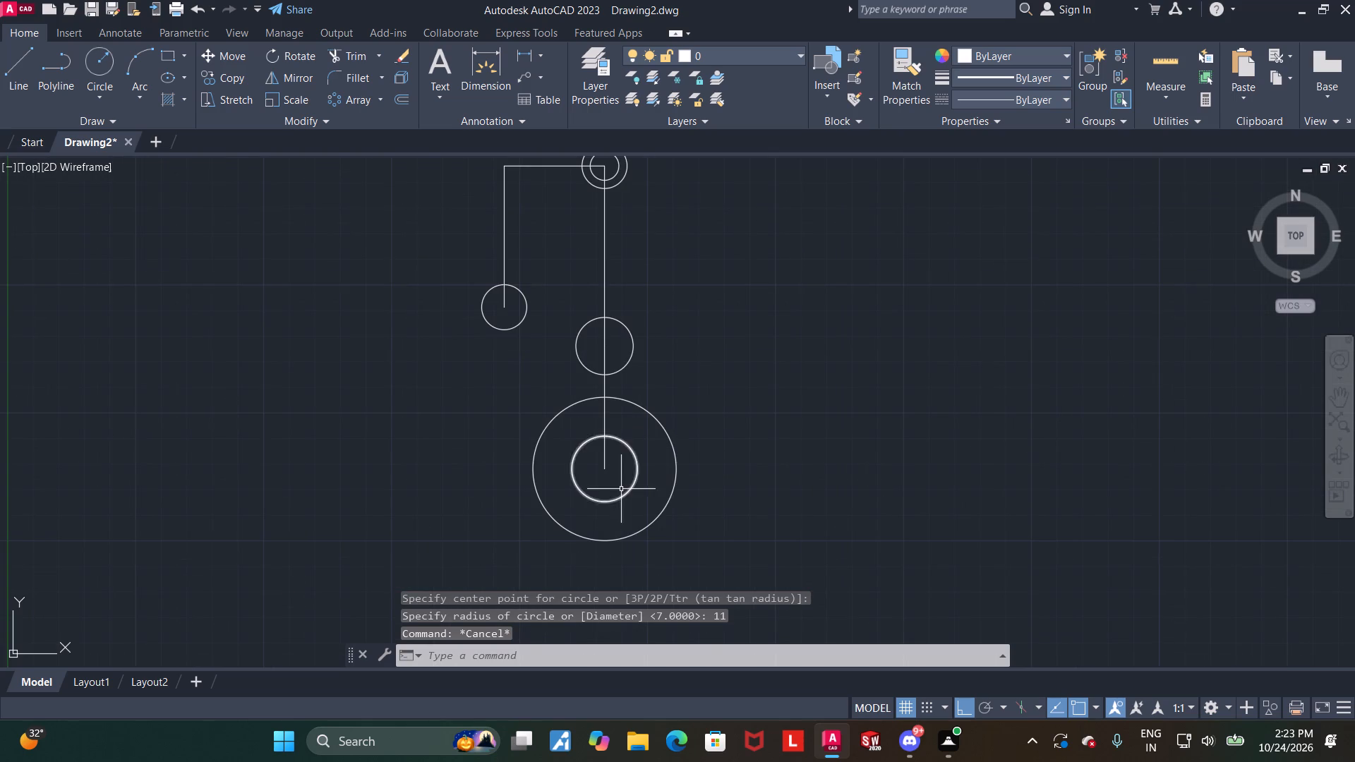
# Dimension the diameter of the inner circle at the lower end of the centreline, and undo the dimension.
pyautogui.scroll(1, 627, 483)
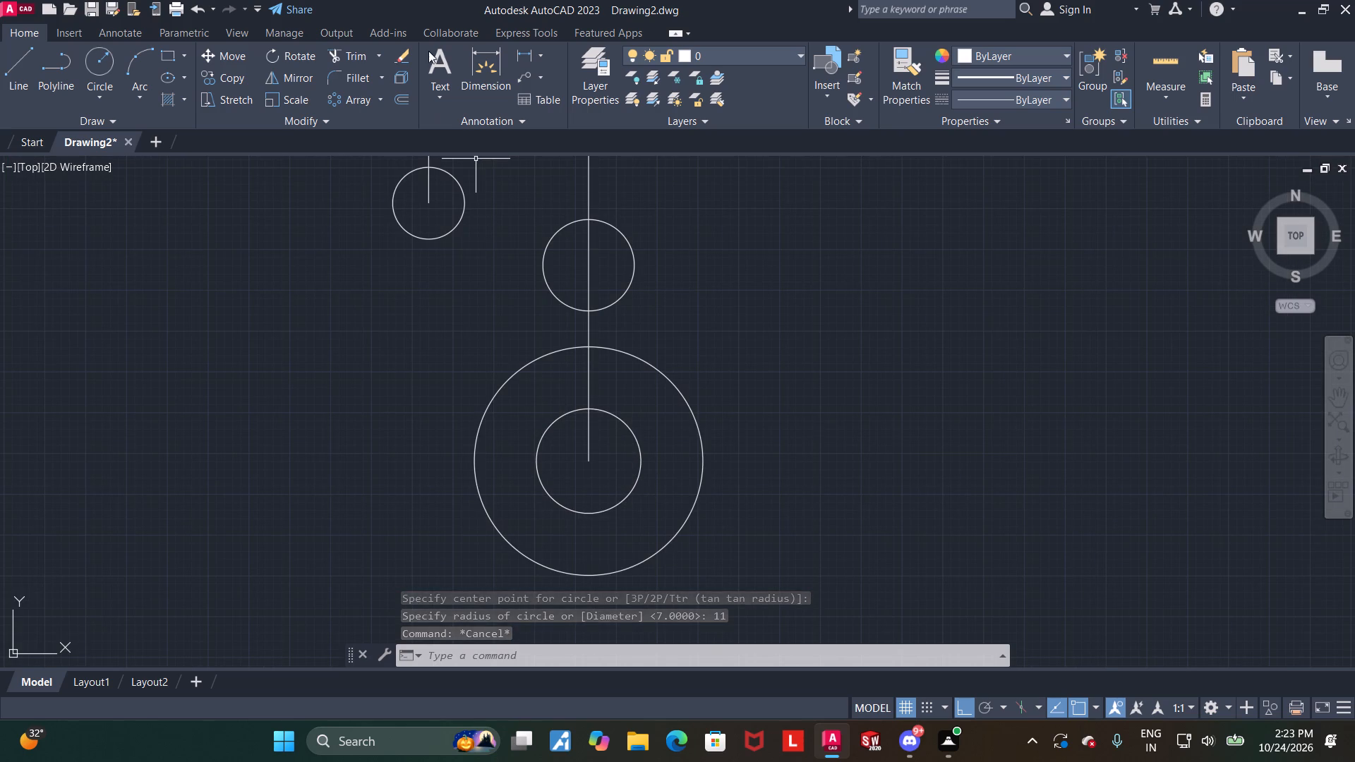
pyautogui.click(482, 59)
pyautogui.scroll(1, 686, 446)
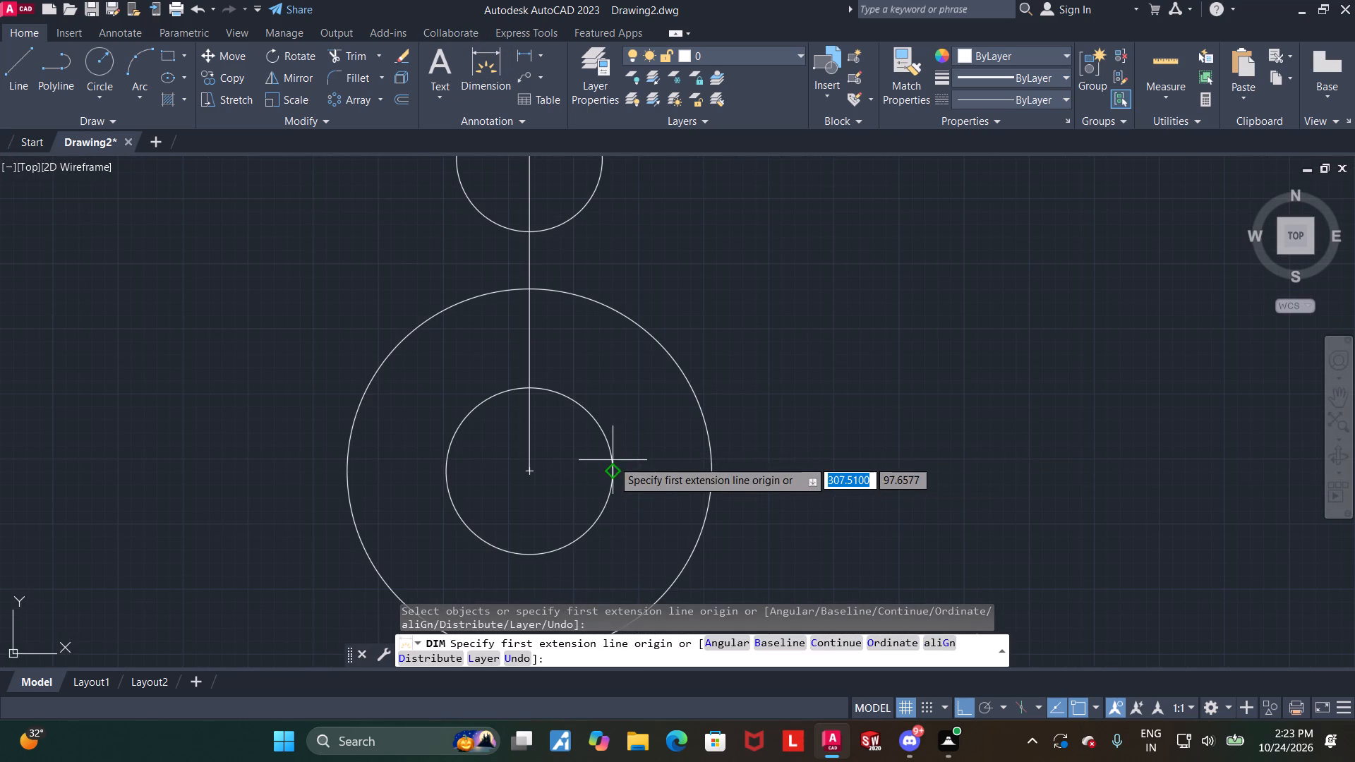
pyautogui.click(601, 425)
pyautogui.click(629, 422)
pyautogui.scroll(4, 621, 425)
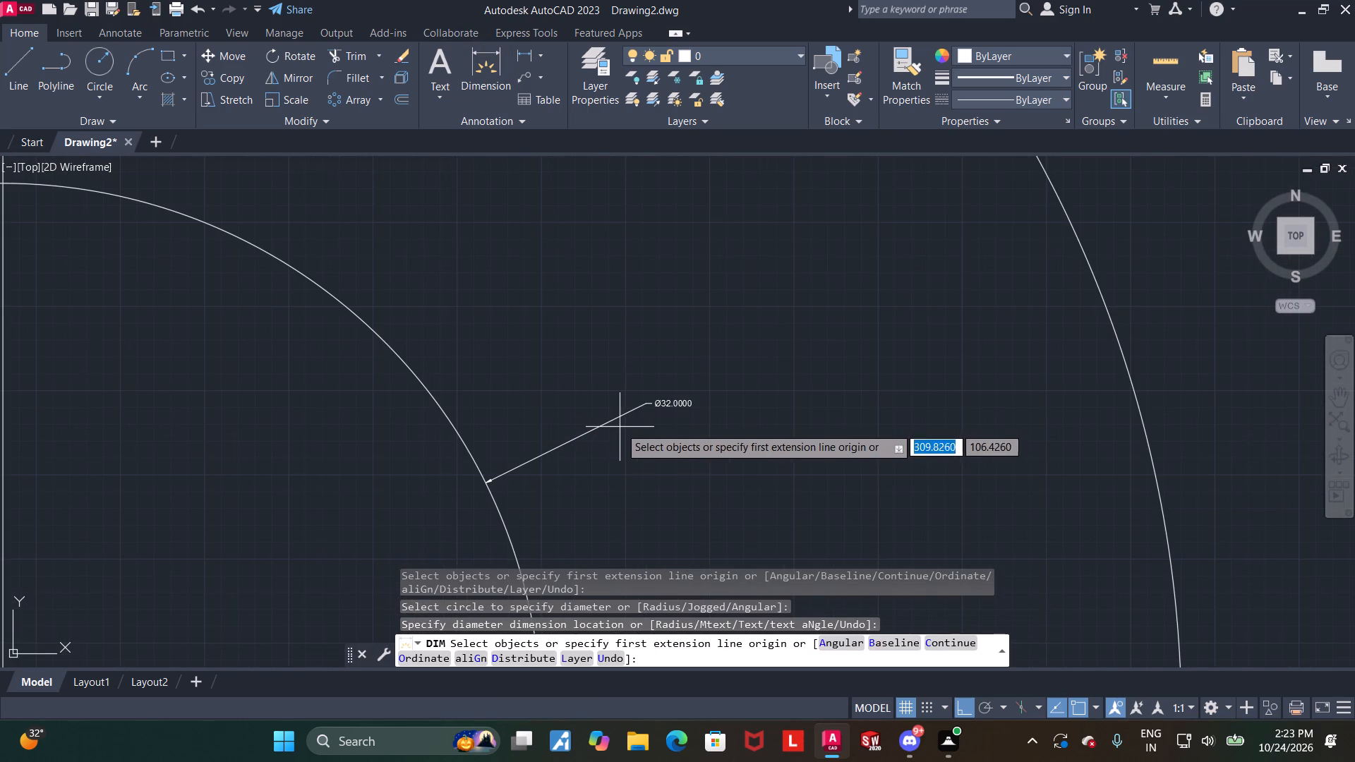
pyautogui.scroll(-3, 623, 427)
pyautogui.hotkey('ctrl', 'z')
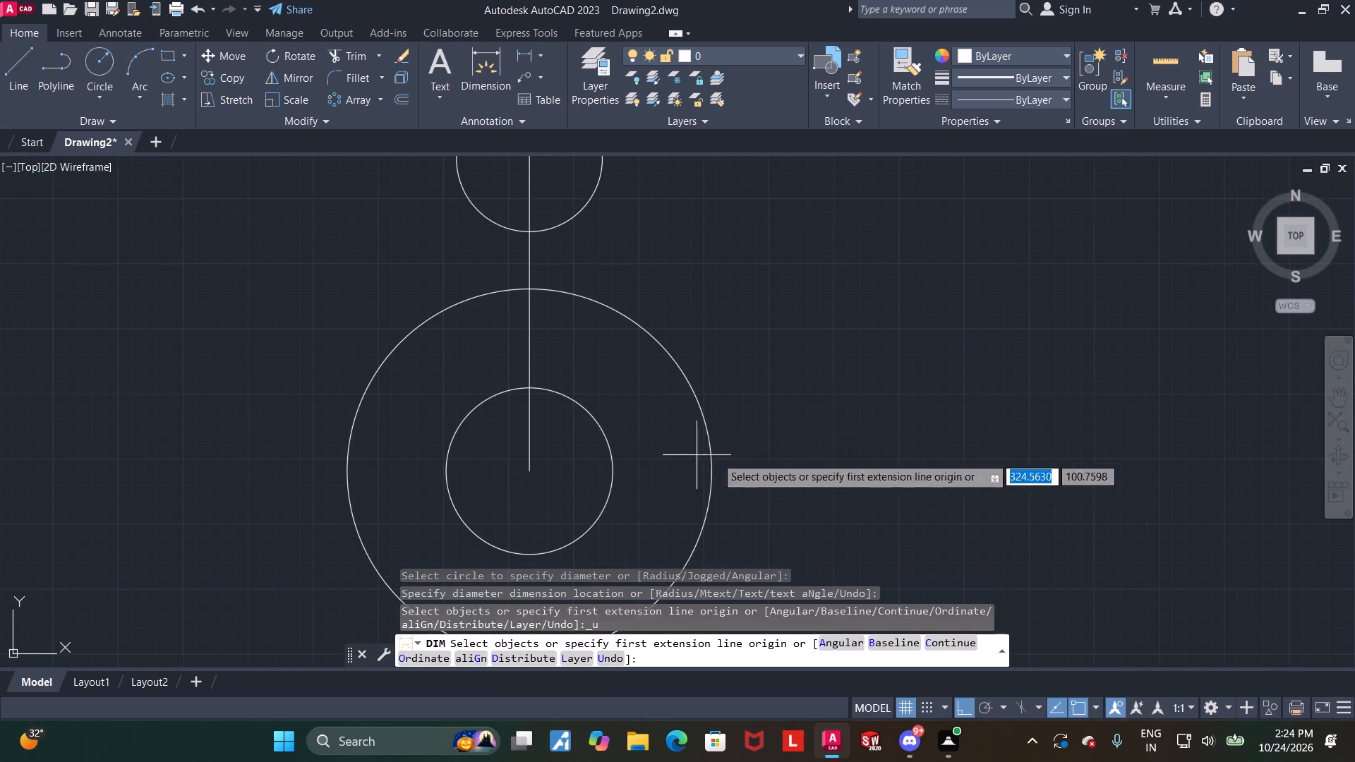
# Draw a circle of radius 35 concentric with the small middle circle on the vertical centreline.
pyautogui.moveTo(952, 437); pyautogui.dragTo(980, 404, button='middle')
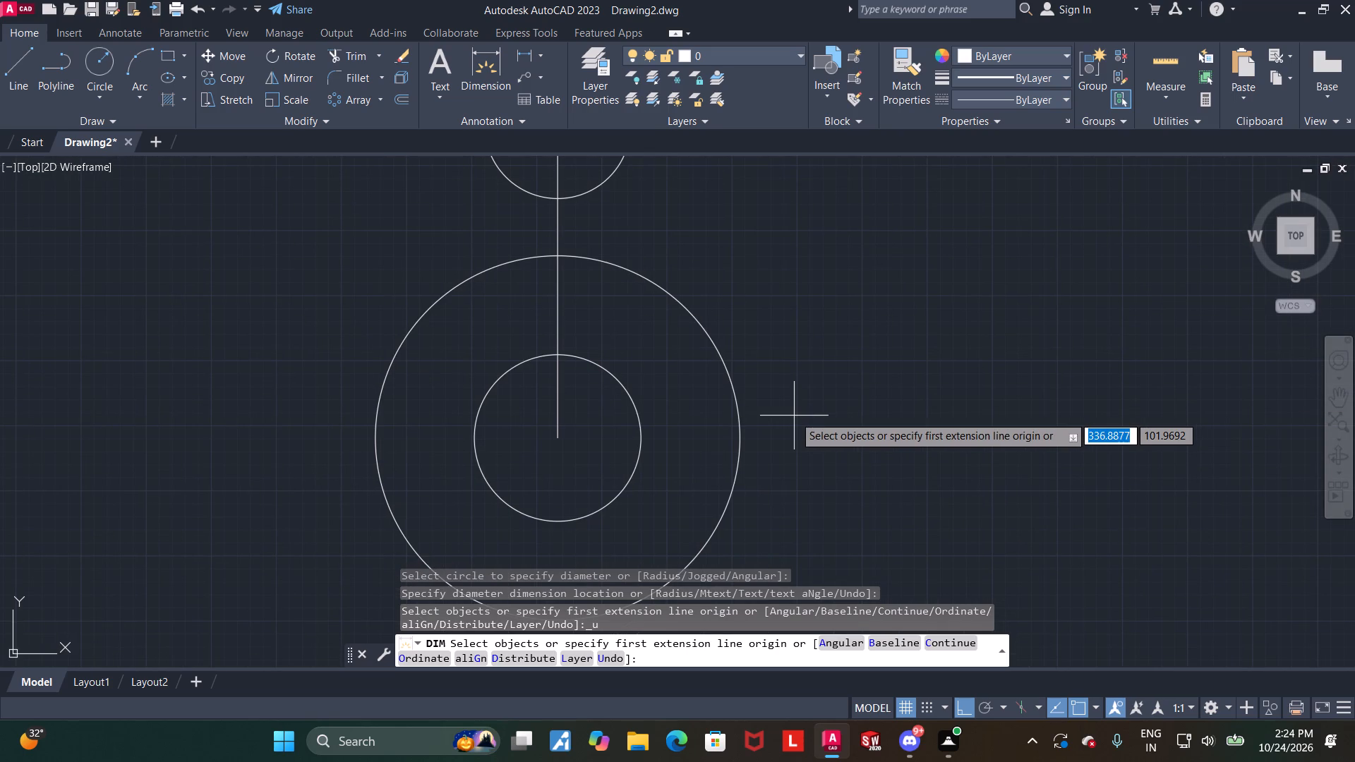
pyautogui.moveTo(794, 416); pyautogui.dragTo(799, 440, button='middle')
pyautogui.scroll(-2, 799, 440)
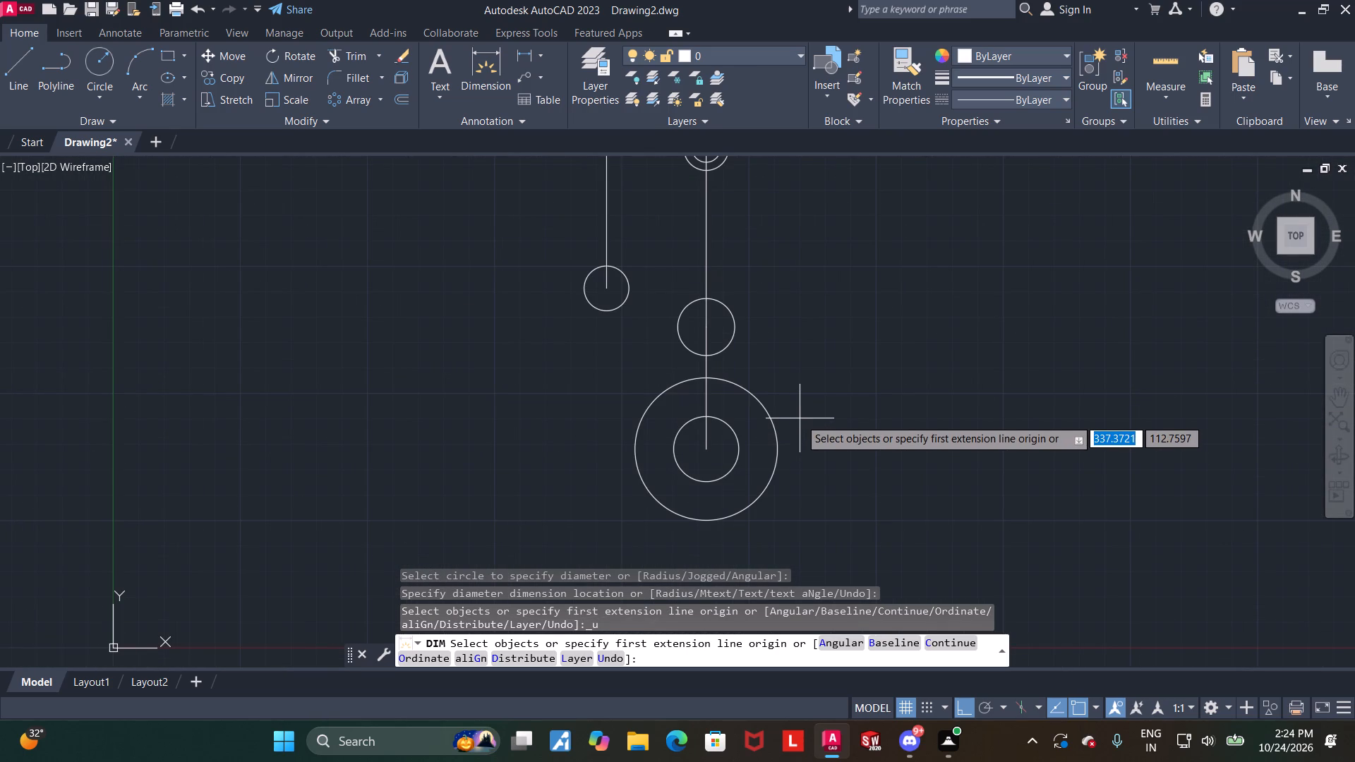
pyautogui.moveTo(800, 418); pyautogui.dragTo(806, 479, button='middle')
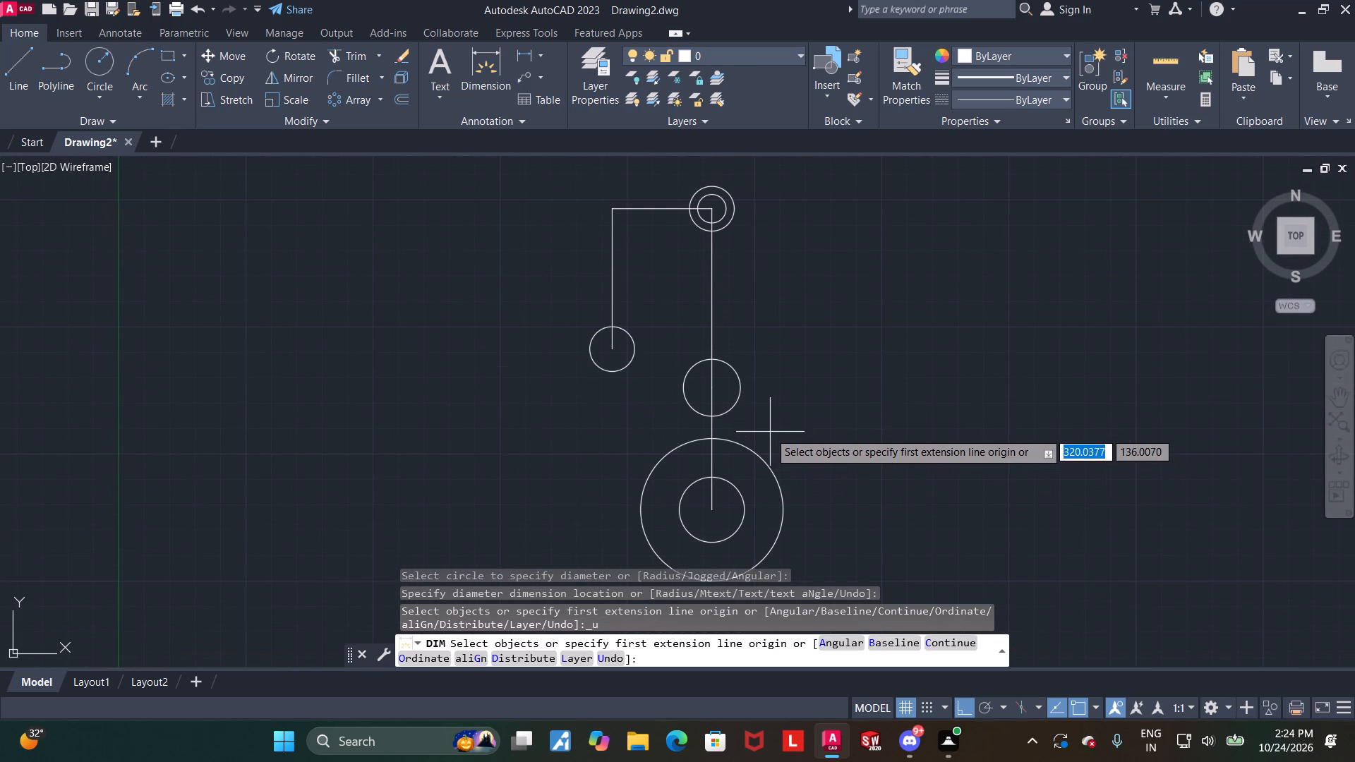
pyautogui.scroll(1, 767, 433)
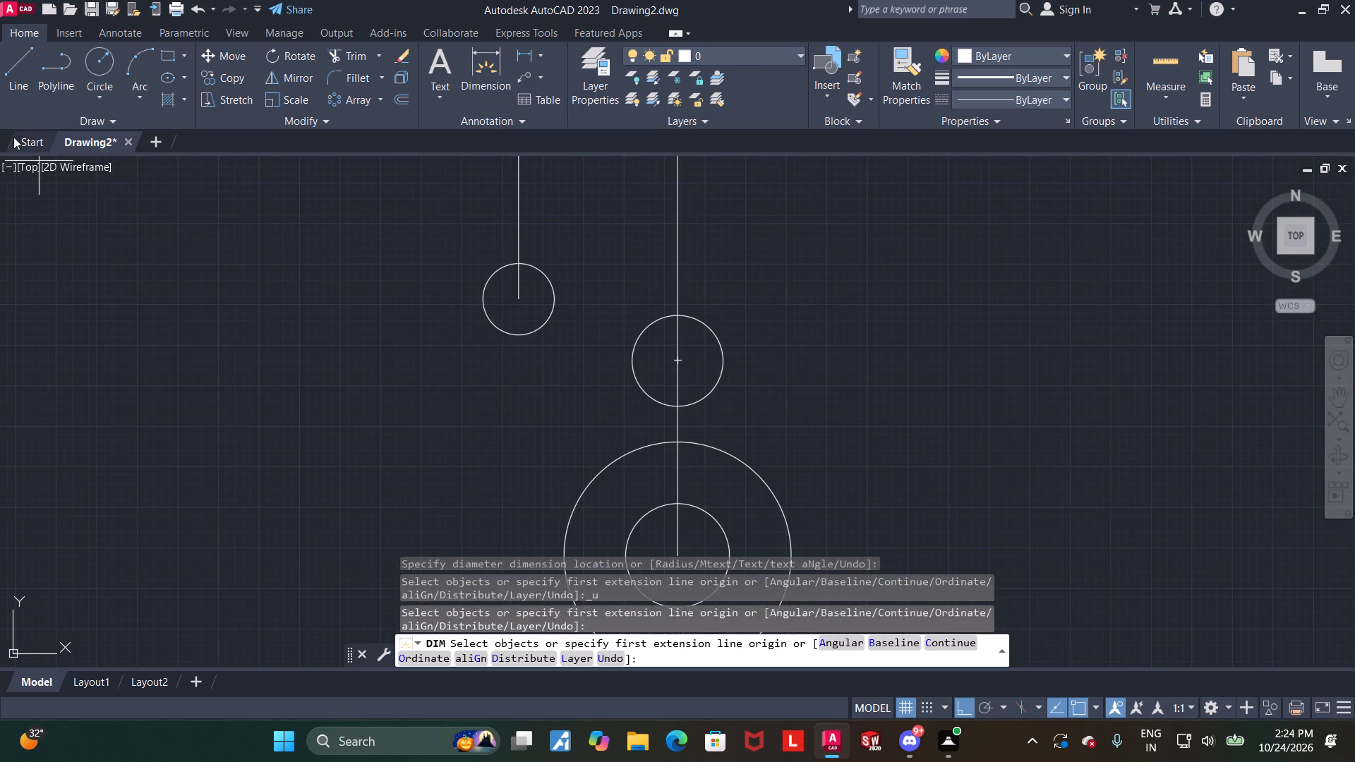
pyautogui.click(109, 47)
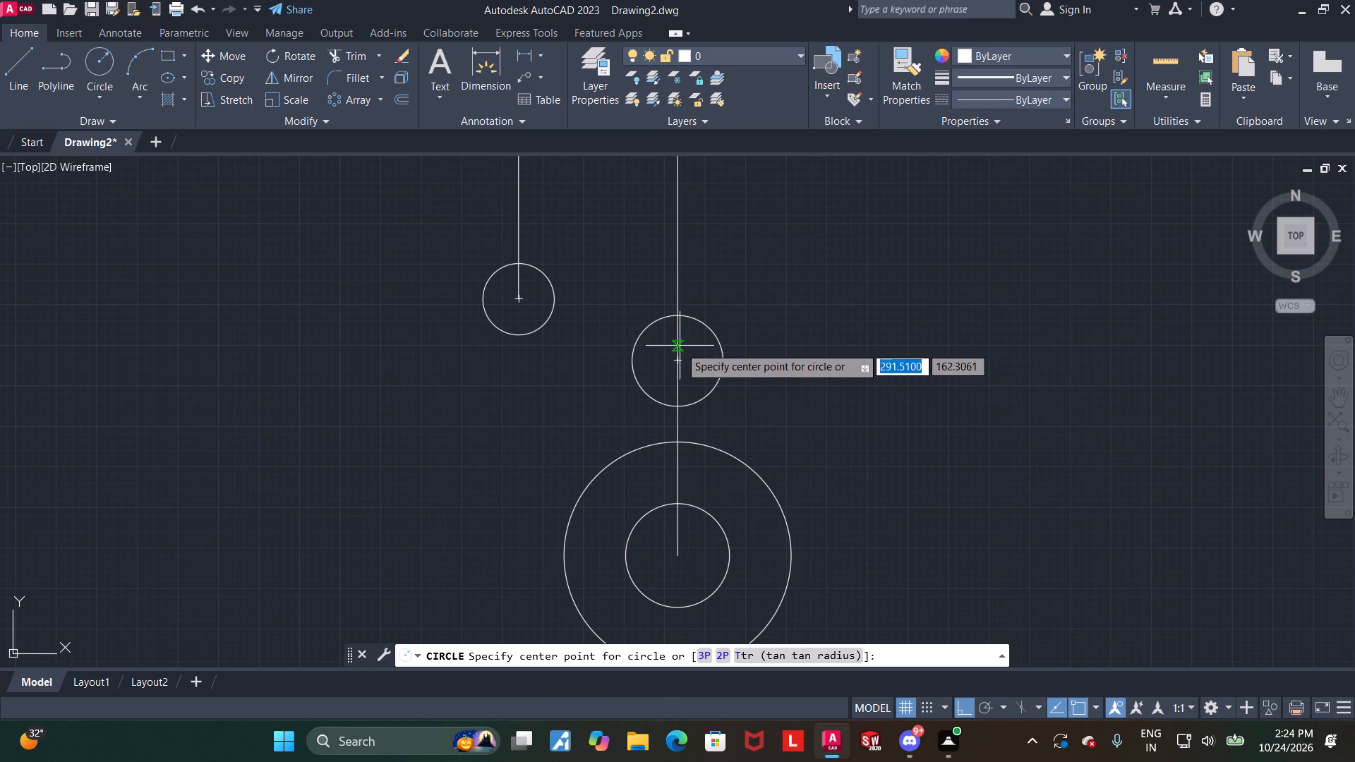
pyautogui.click(675, 356)
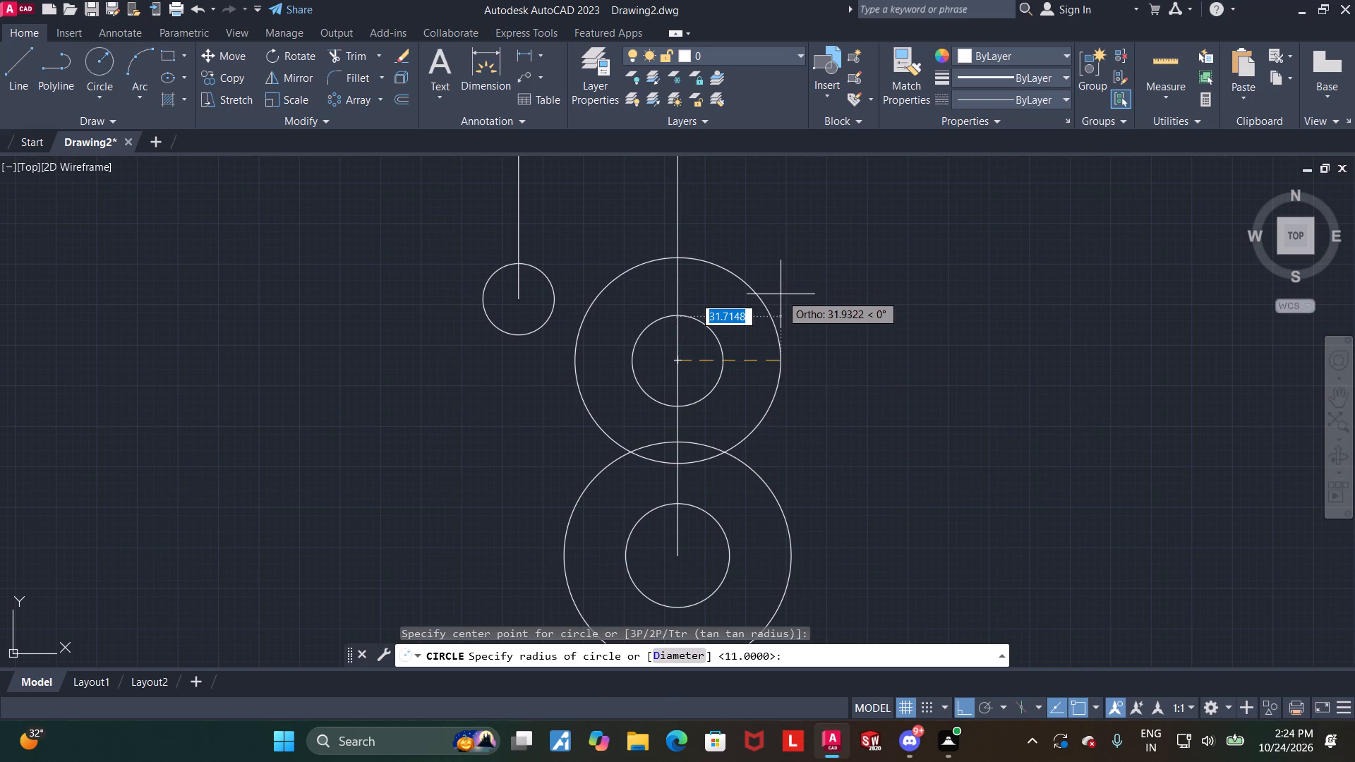
pyautogui.write('35')
pyautogui.press('Return')
pyautogui.press('Escape')
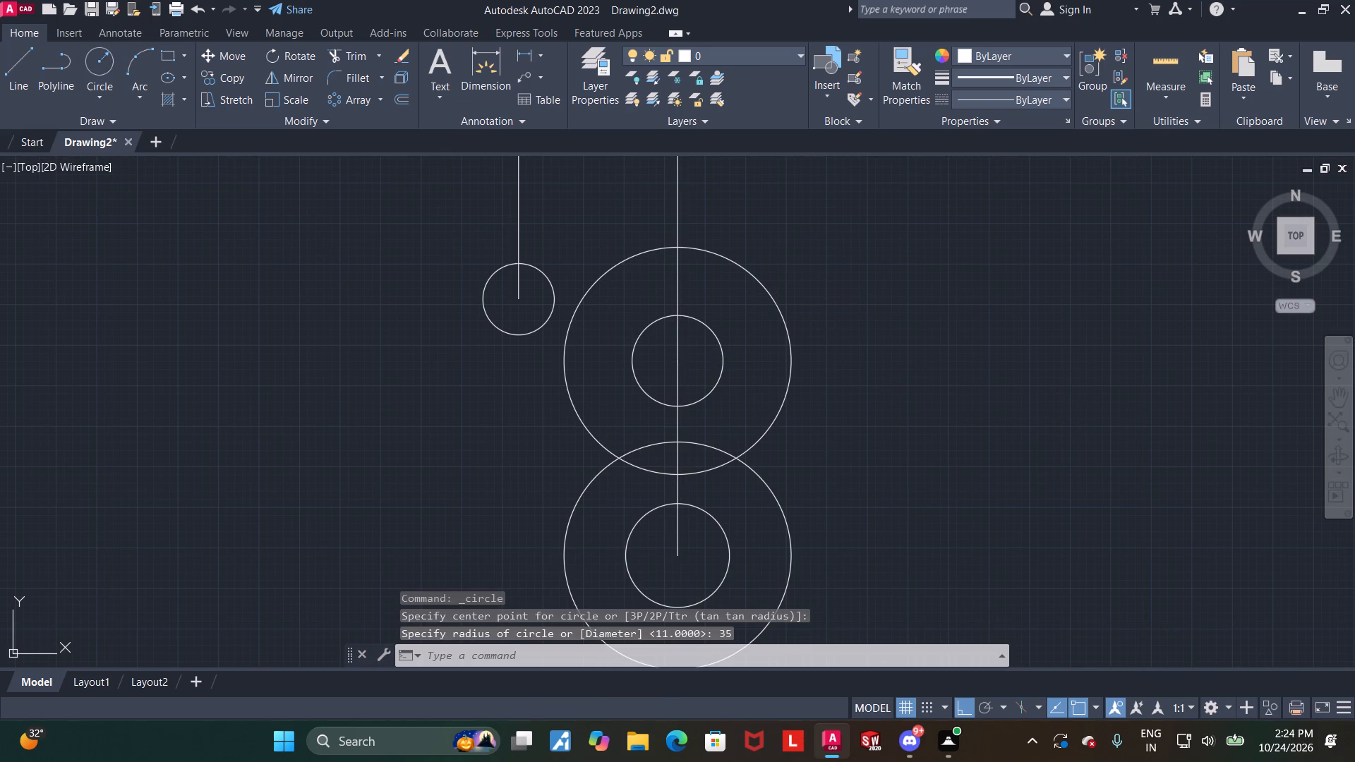
# Trim the overlapping arcs where the two large circles on the centreline cross each other.
pyautogui.click(354, 57)
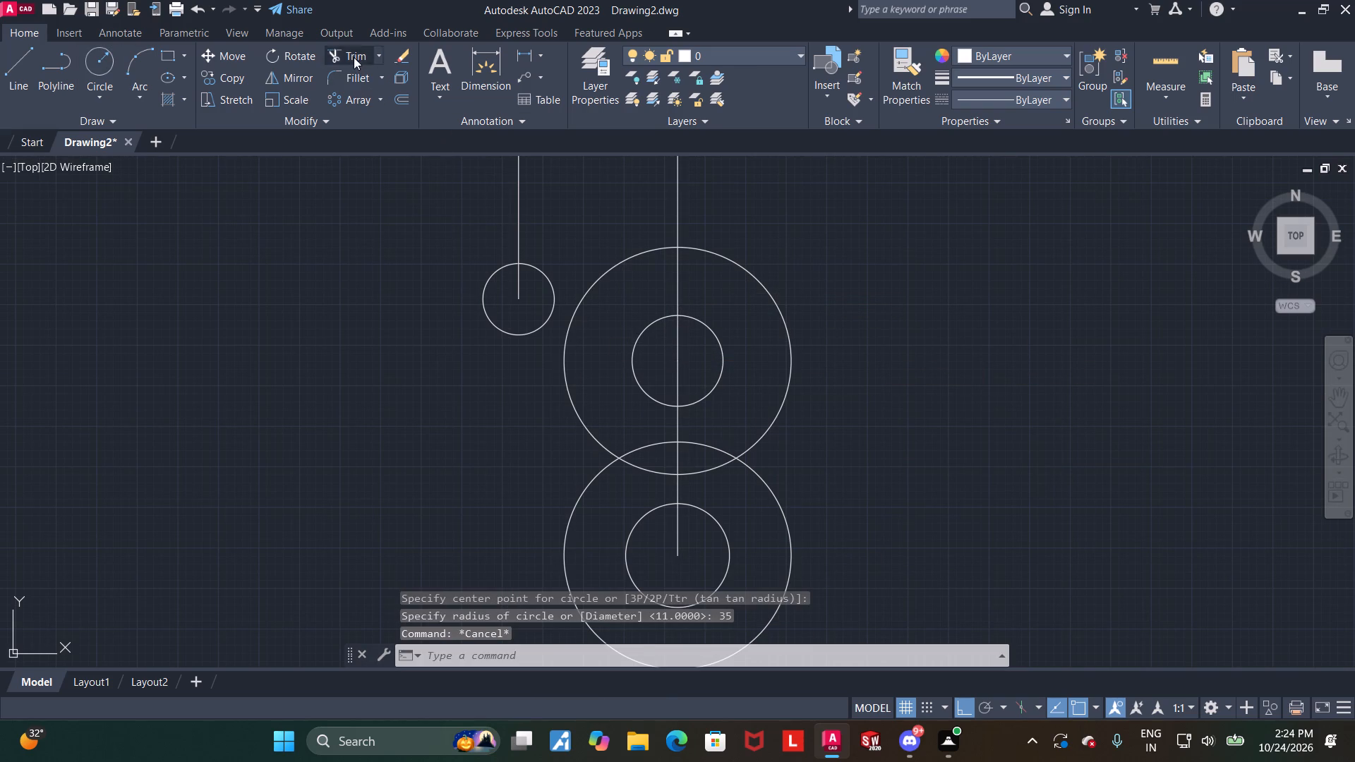
pyautogui.moveTo(645, 483); pyautogui.dragTo(648, 427)
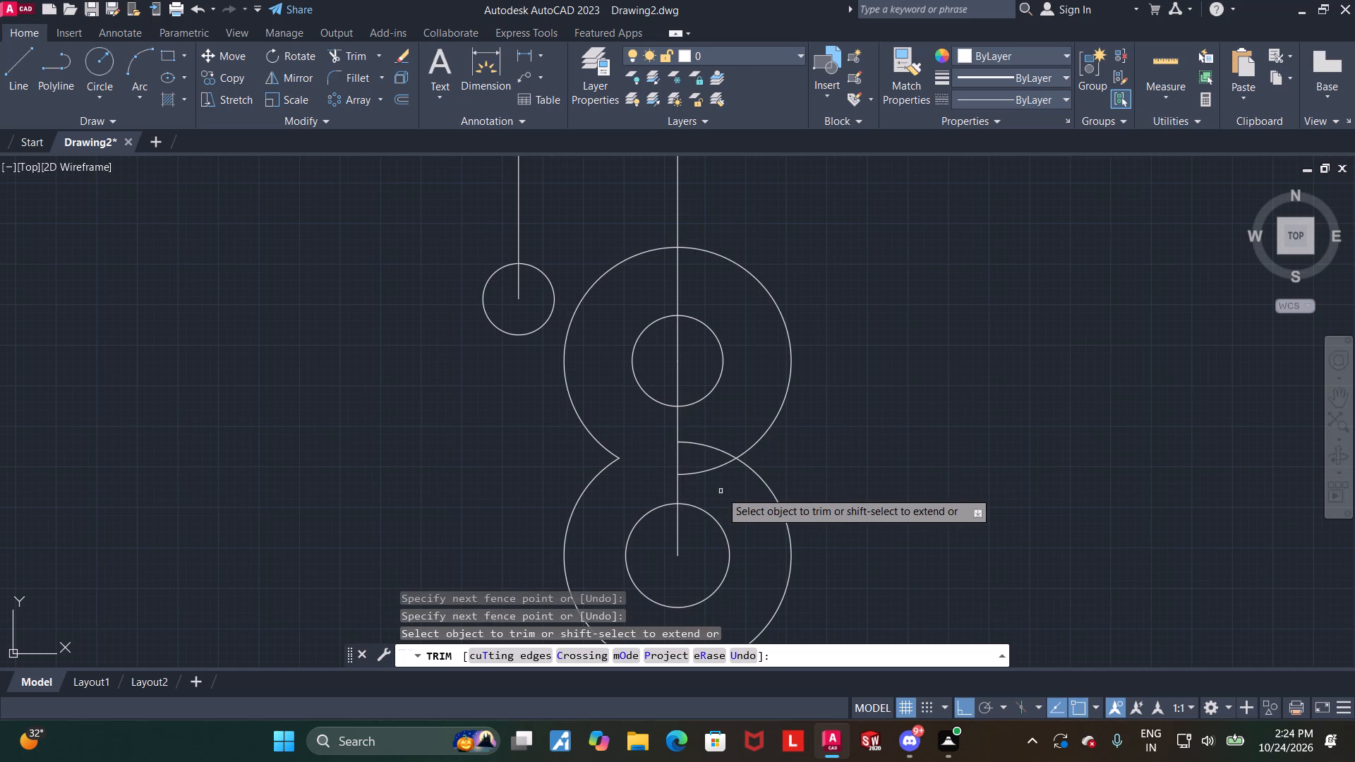
pyautogui.moveTo(721, 491); pyautogui.dragTo(719, 430)
pyautogui.scroll(-1, 895, 487)
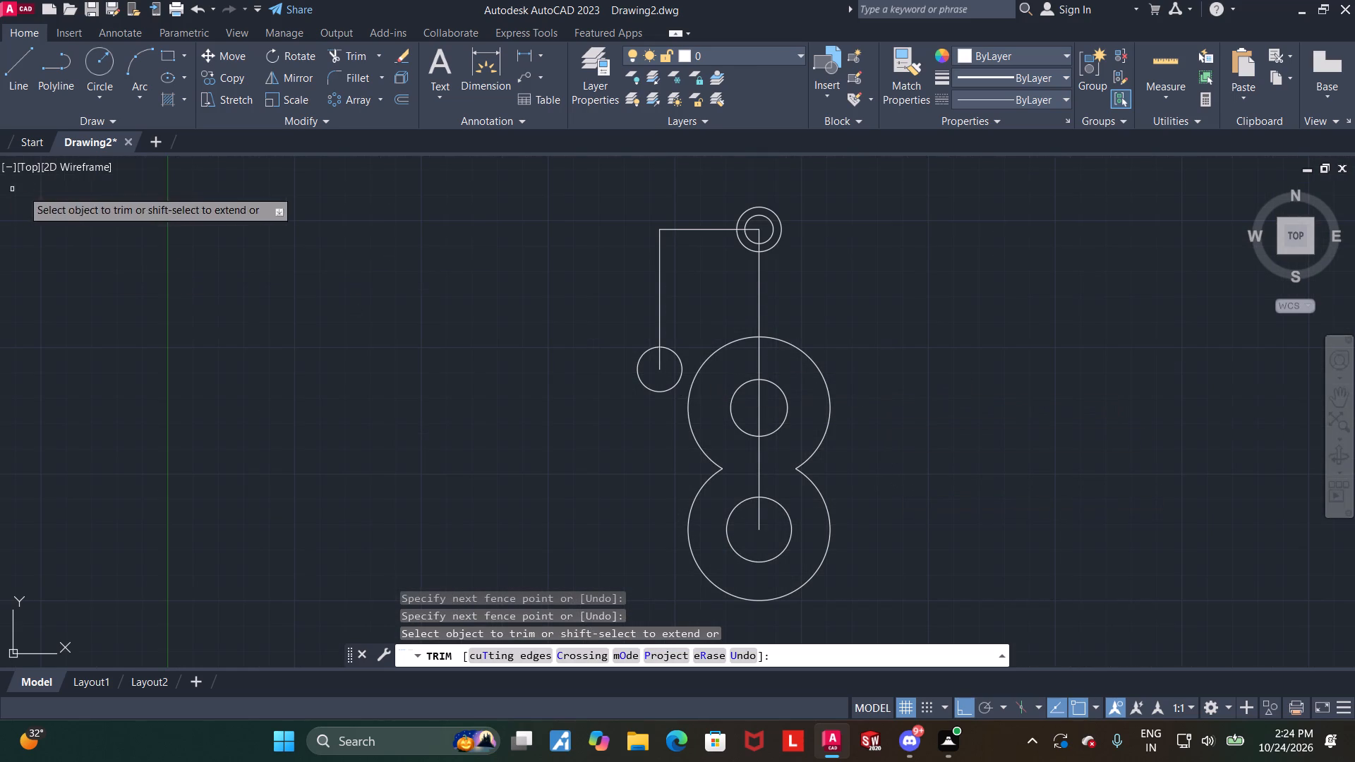
# With Ortho off, draw a line about 133 units long from the middle circle's centre, sloping down to the right at 50°.
pyautogui.click(27, 77)
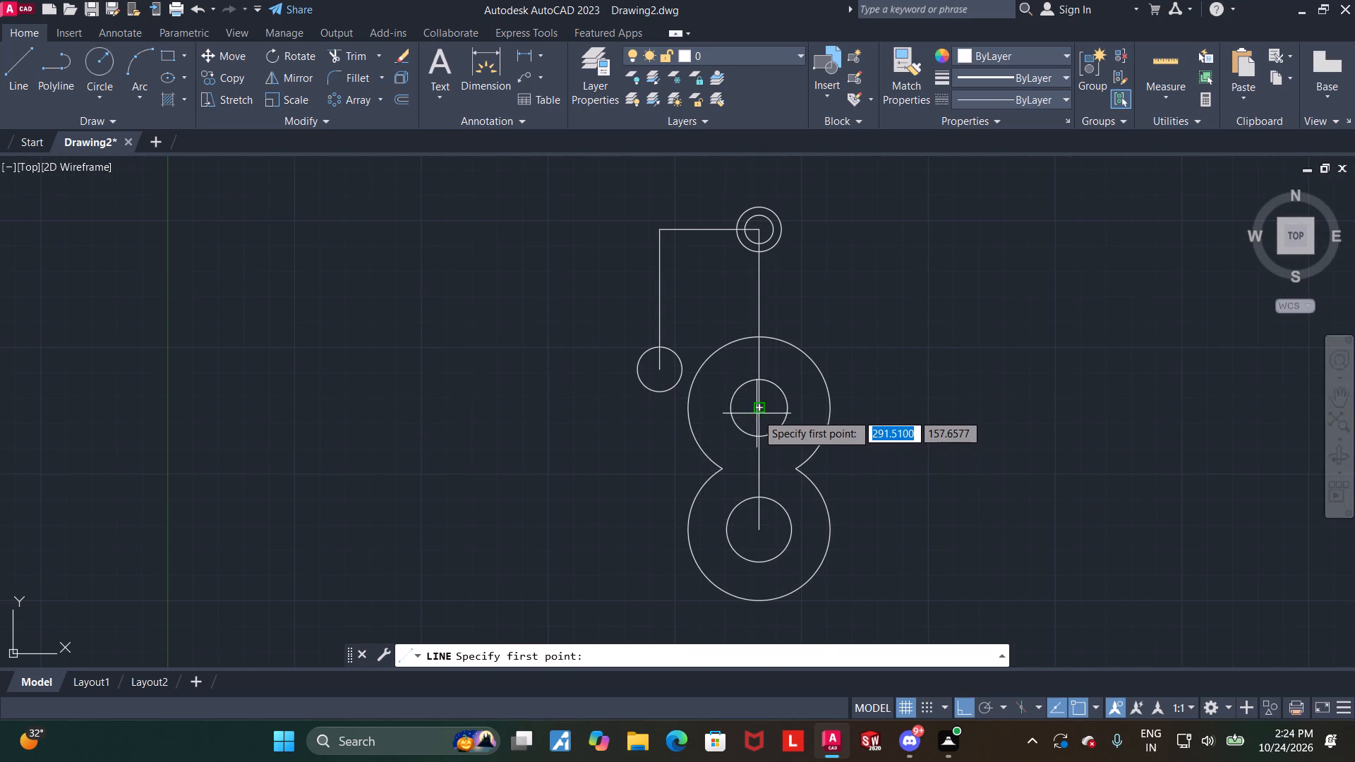
pyautogui.click(757, 412)
pyautogui.press('F8')
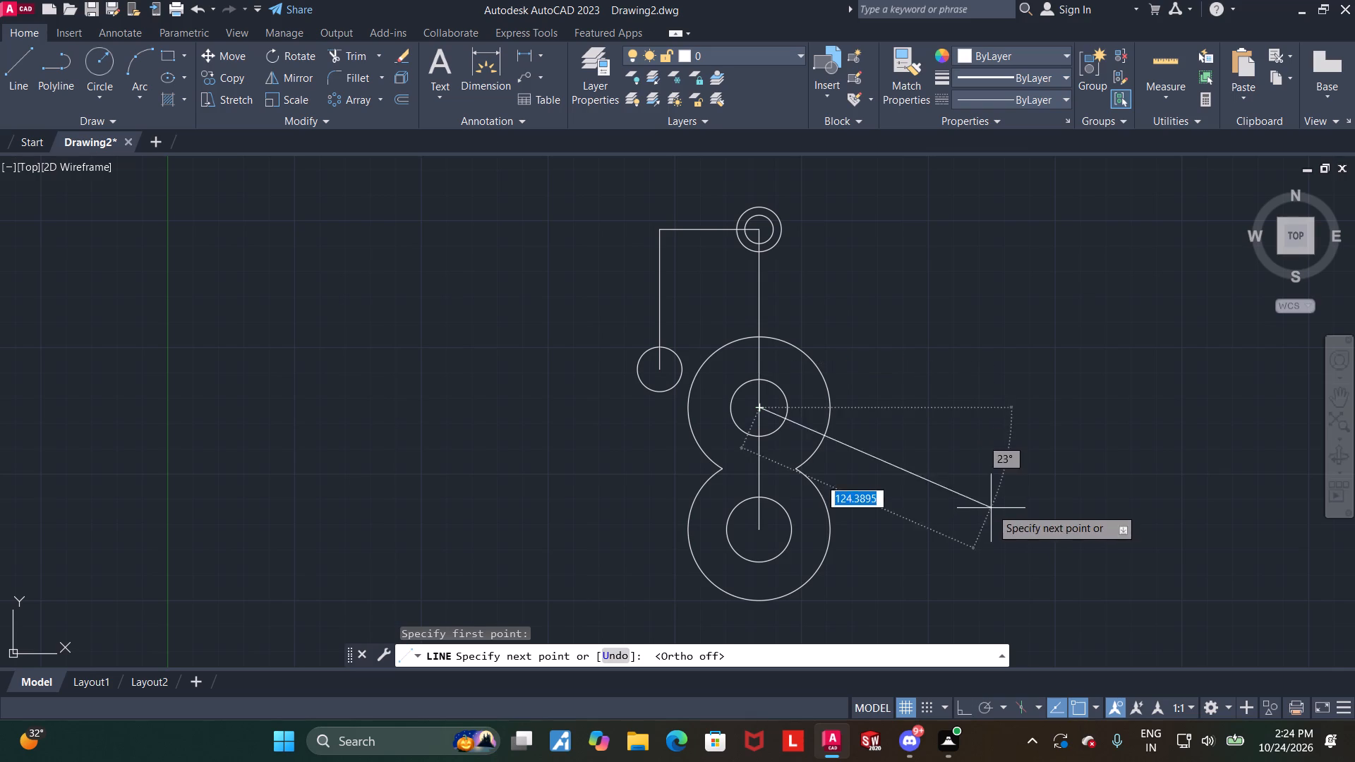
pyautogui.scroll(2, 1035, 548)
pyautogui.scroll(3, 952, 492)
pyautogui.scroll(-7, 862, 456)
pyautogui.scroll(2, 870, 507)
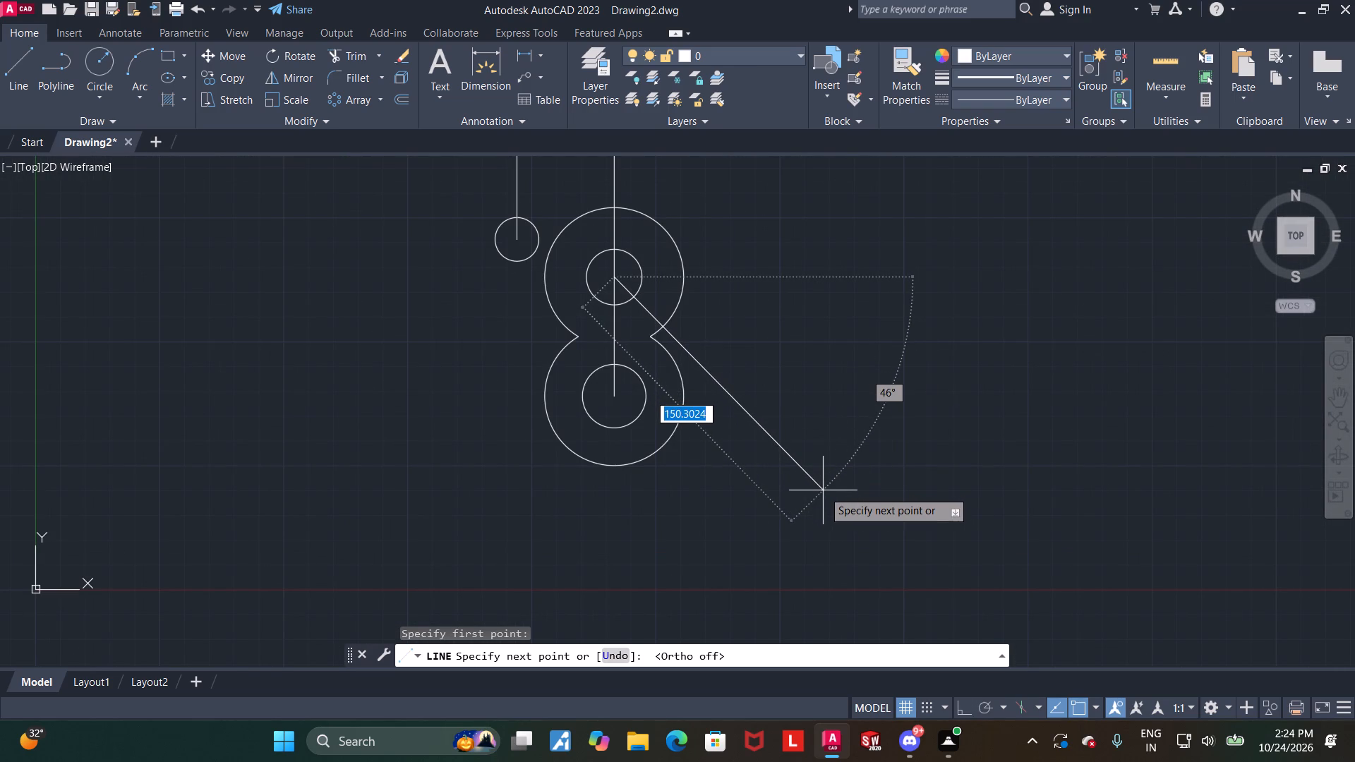
pyautogui.press('Tab')
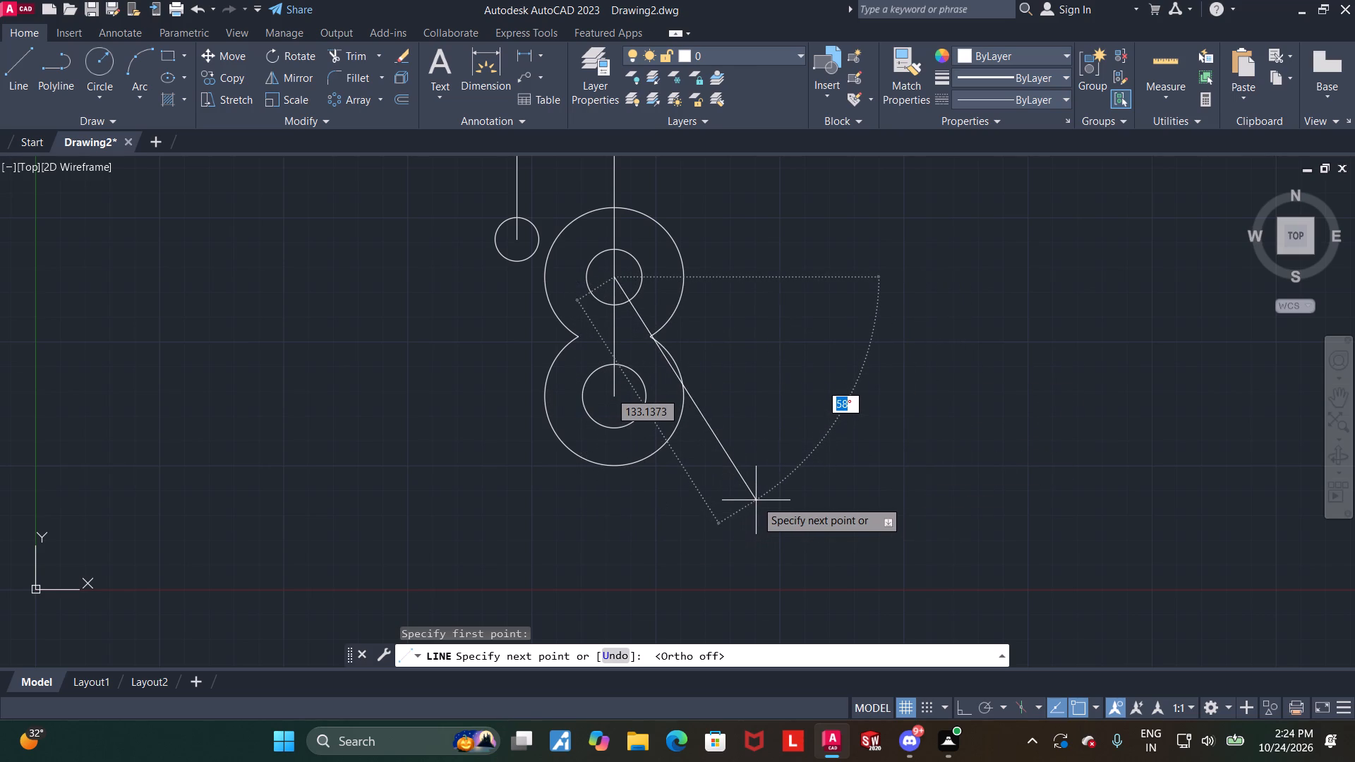
pyautogui.write('50')
pyautogui.press('Return')
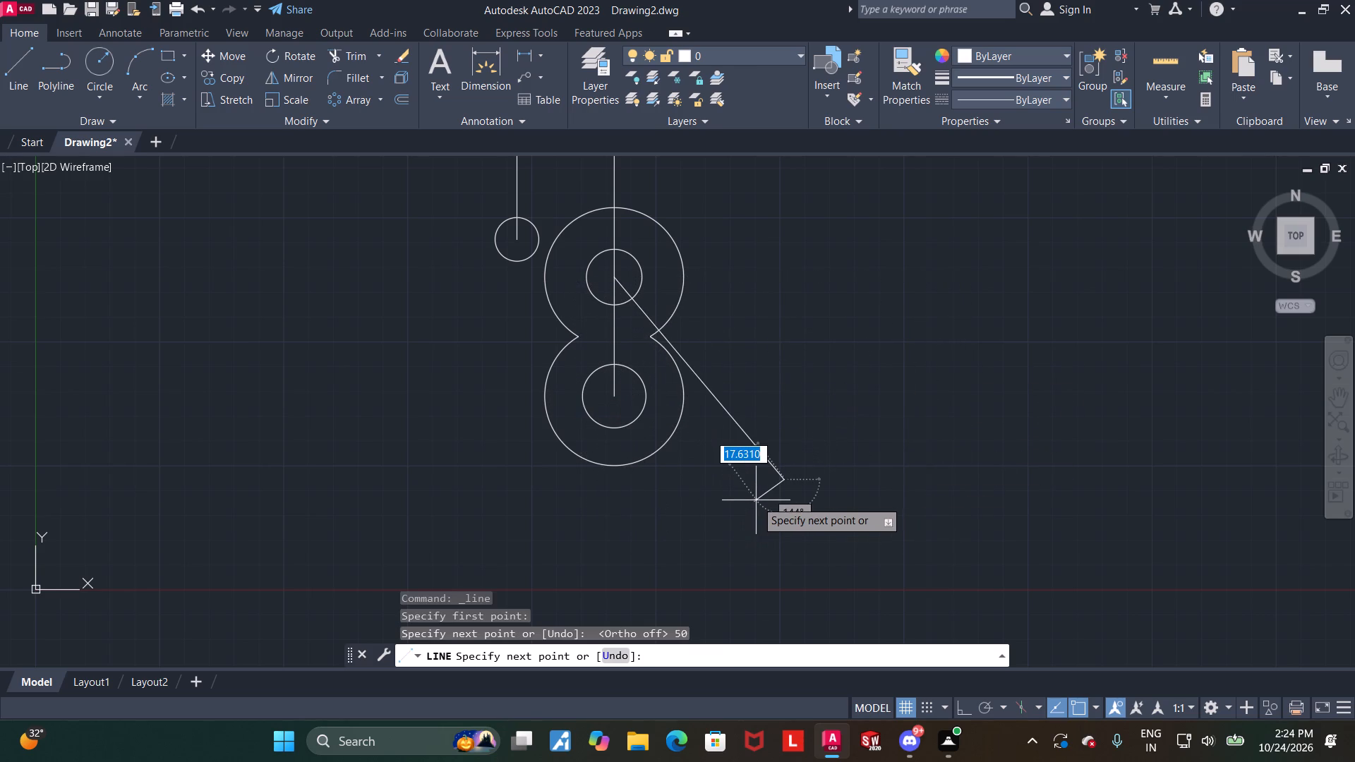
pyautogui.press('Escape')
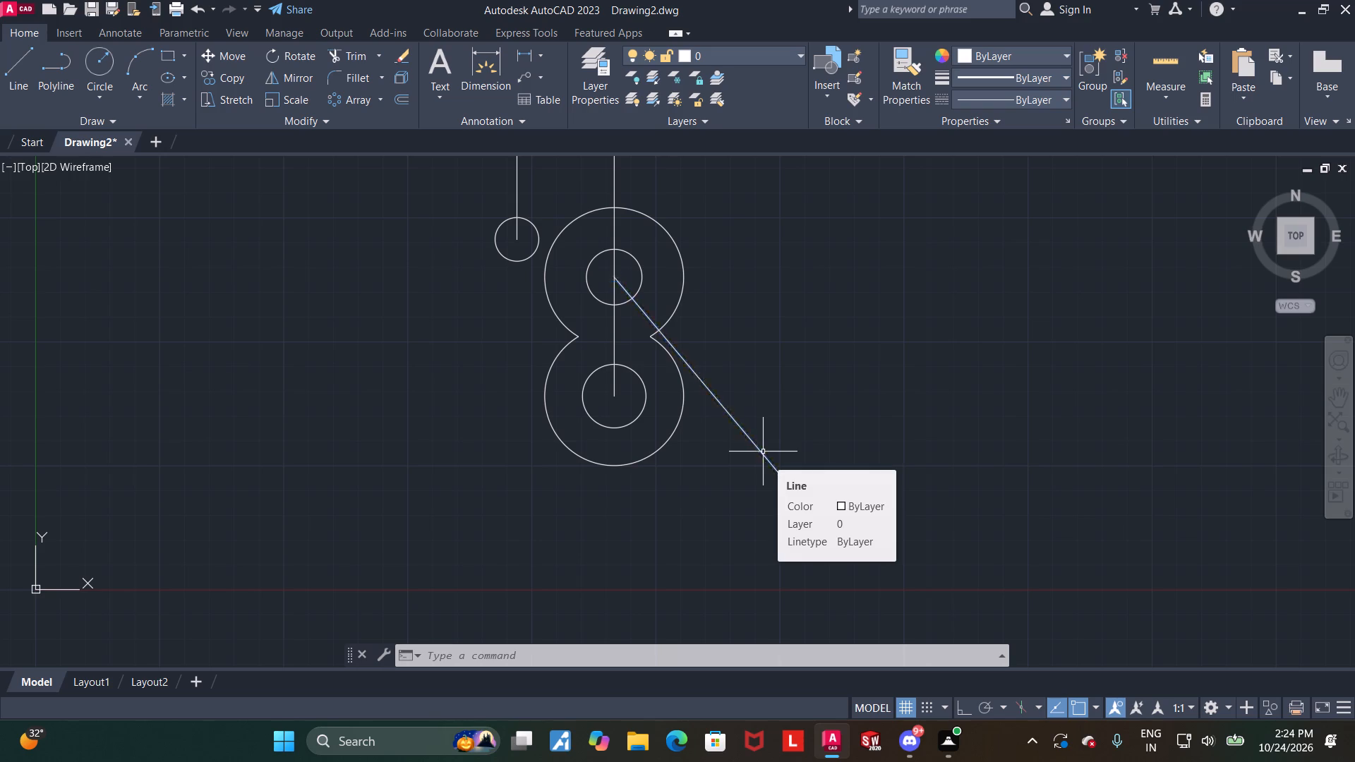
# Load the ACAD_ISO04W100 (ISO long-dash dot) linetype into the drawing.
pyautogui.click(763, 452)
pyautogui.click(975, 98)
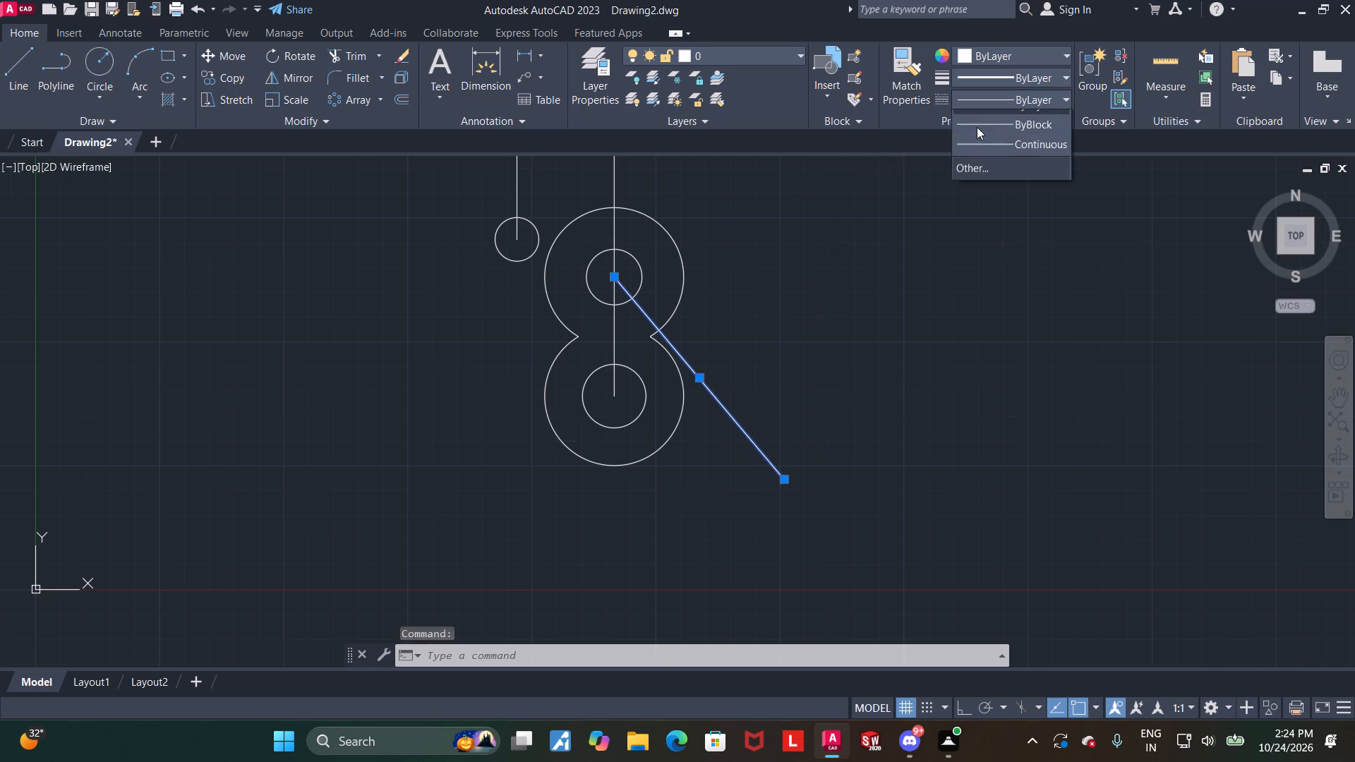
pyautogui.click(988, 185)
pyautogui.click(821, 218)
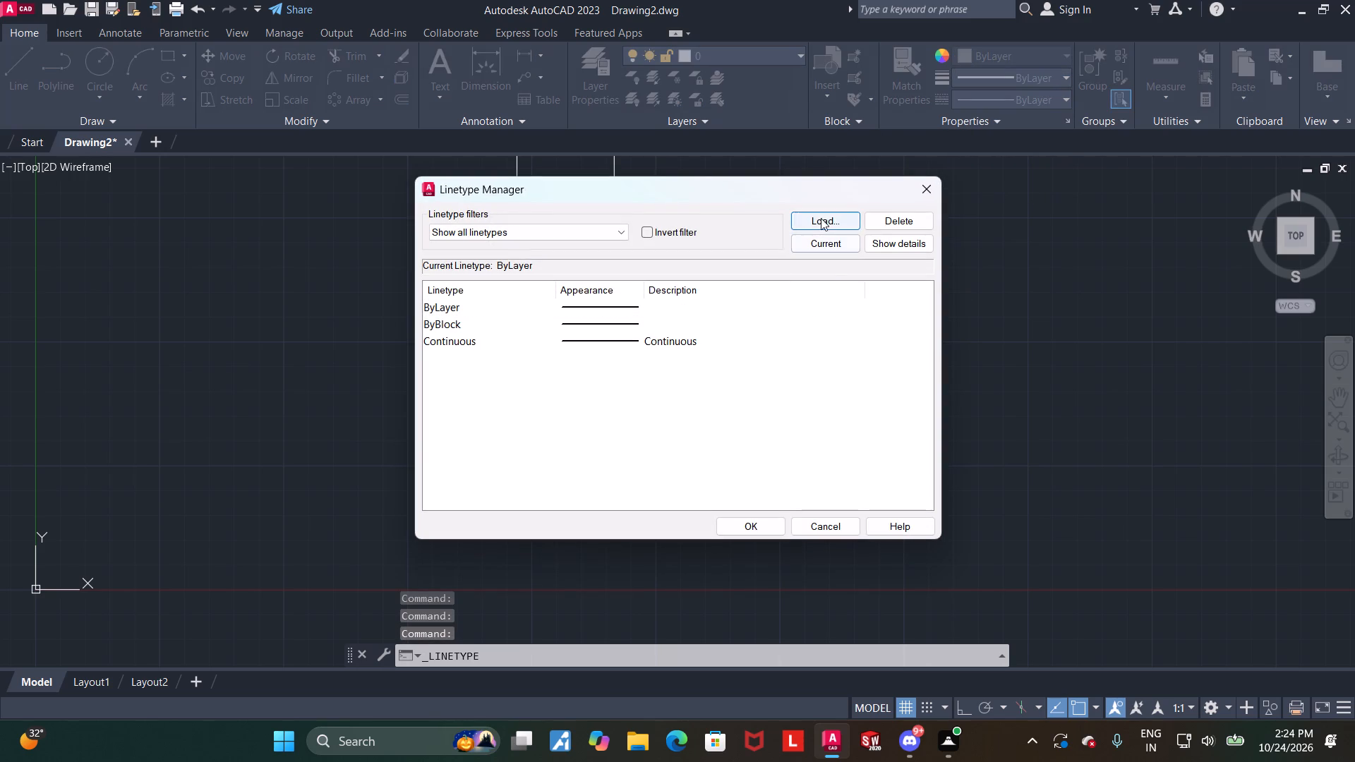
pyautogui.doubleClick(745, 365)
pyautogui.click(752, 520)
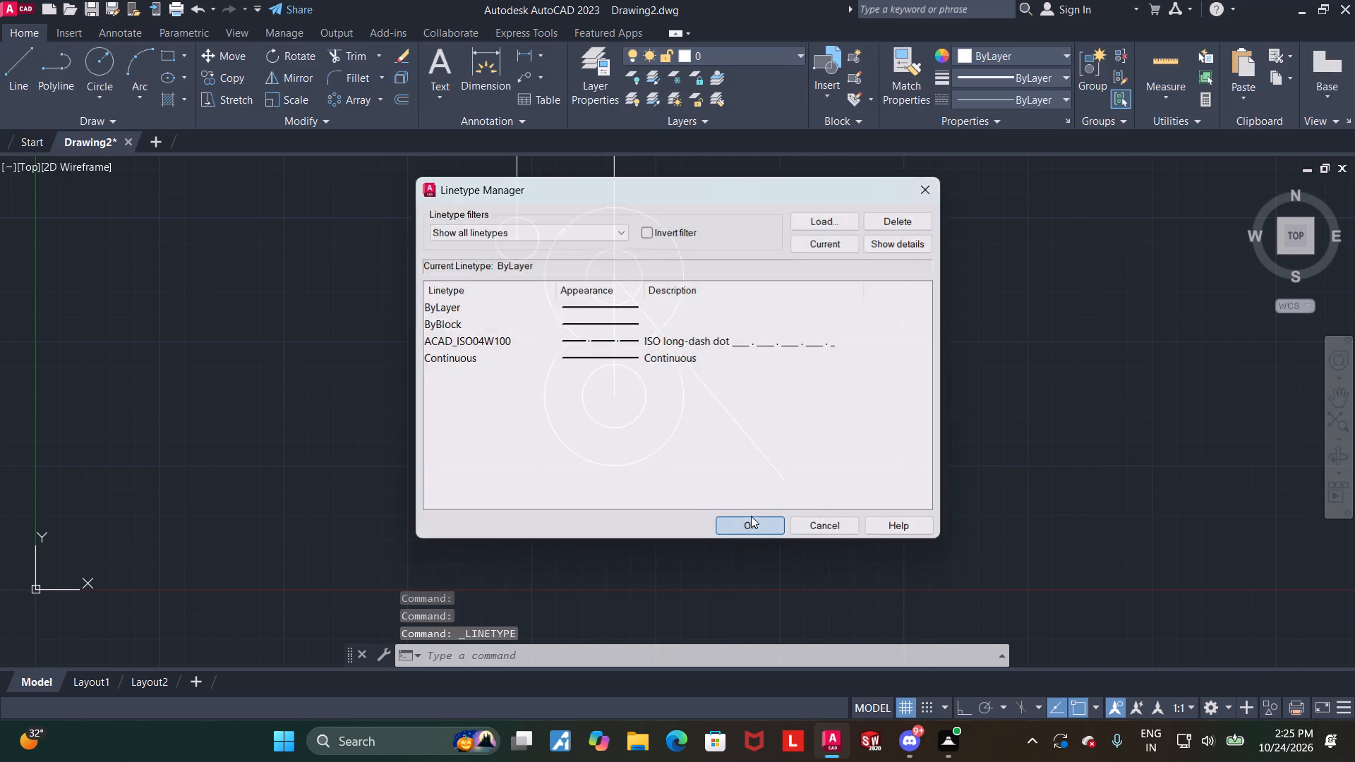
# Apply the ACAD_ISO04W100 linetype to the sloping line.
pyautogui.moveTo(754, 508); pyautogui.dragTo(755, 494)
pyautogui.click(759, 402)
pyautogui.click(749, 438)
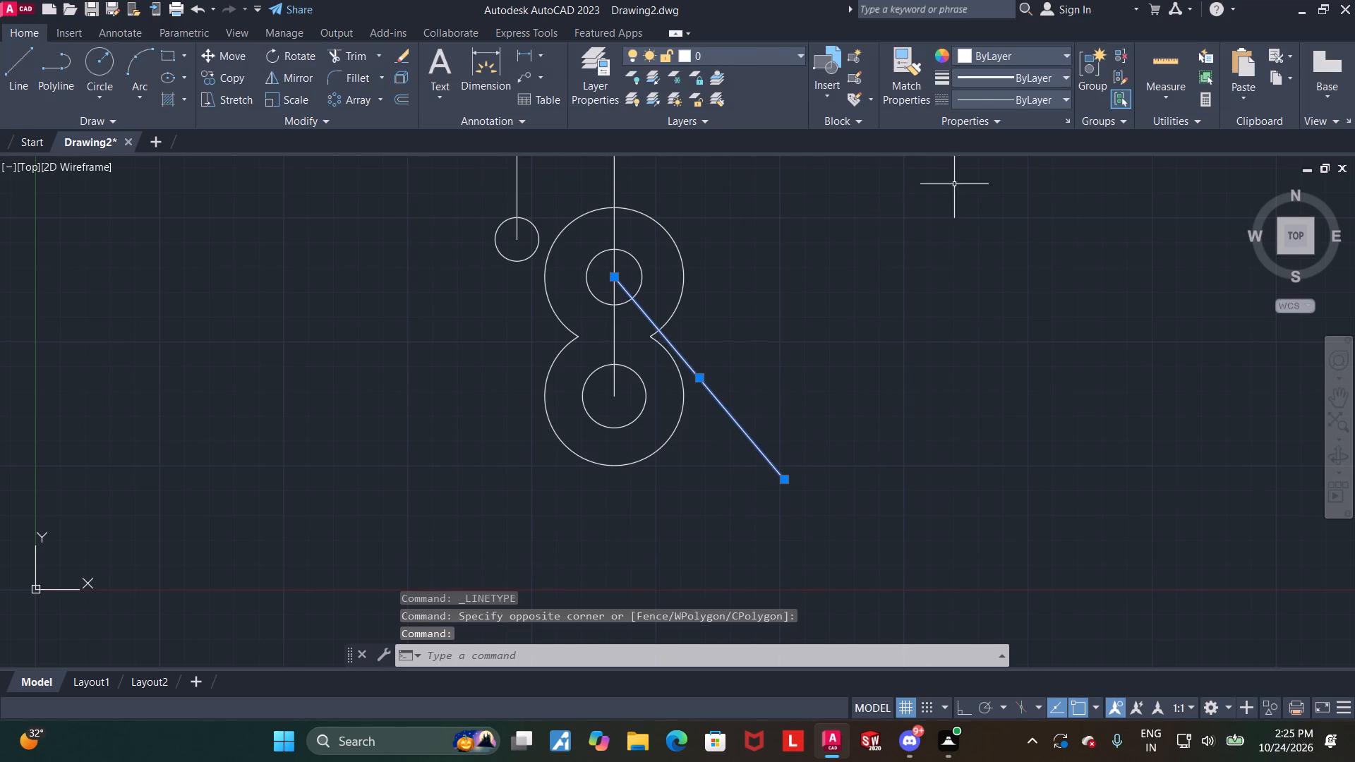
pyautogui.click(977, 92)
pyautogui.click(981, 155)
# Change the sloping line's colour to cyan.
pyautogui.click(1001, 50)
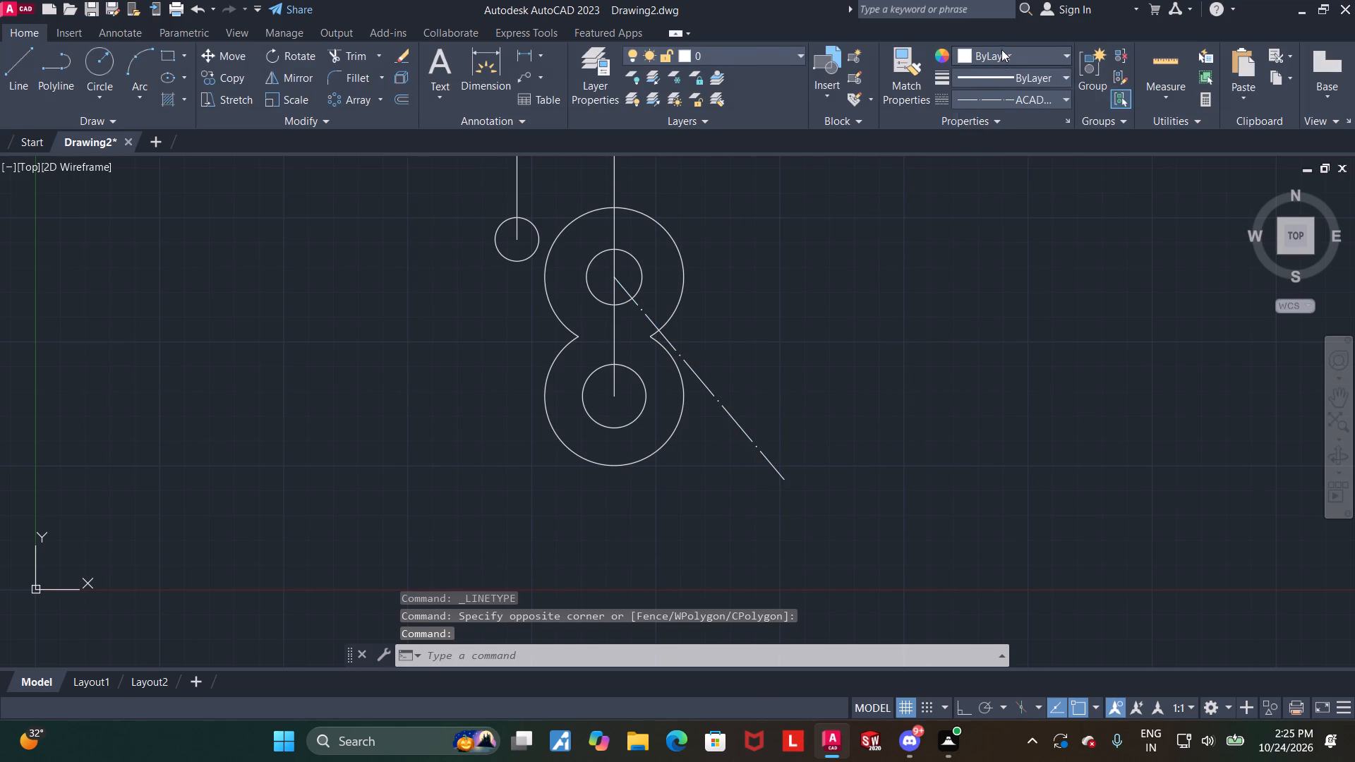
pyautogui.click(1017, 222)
pyautogui.press('Escape')
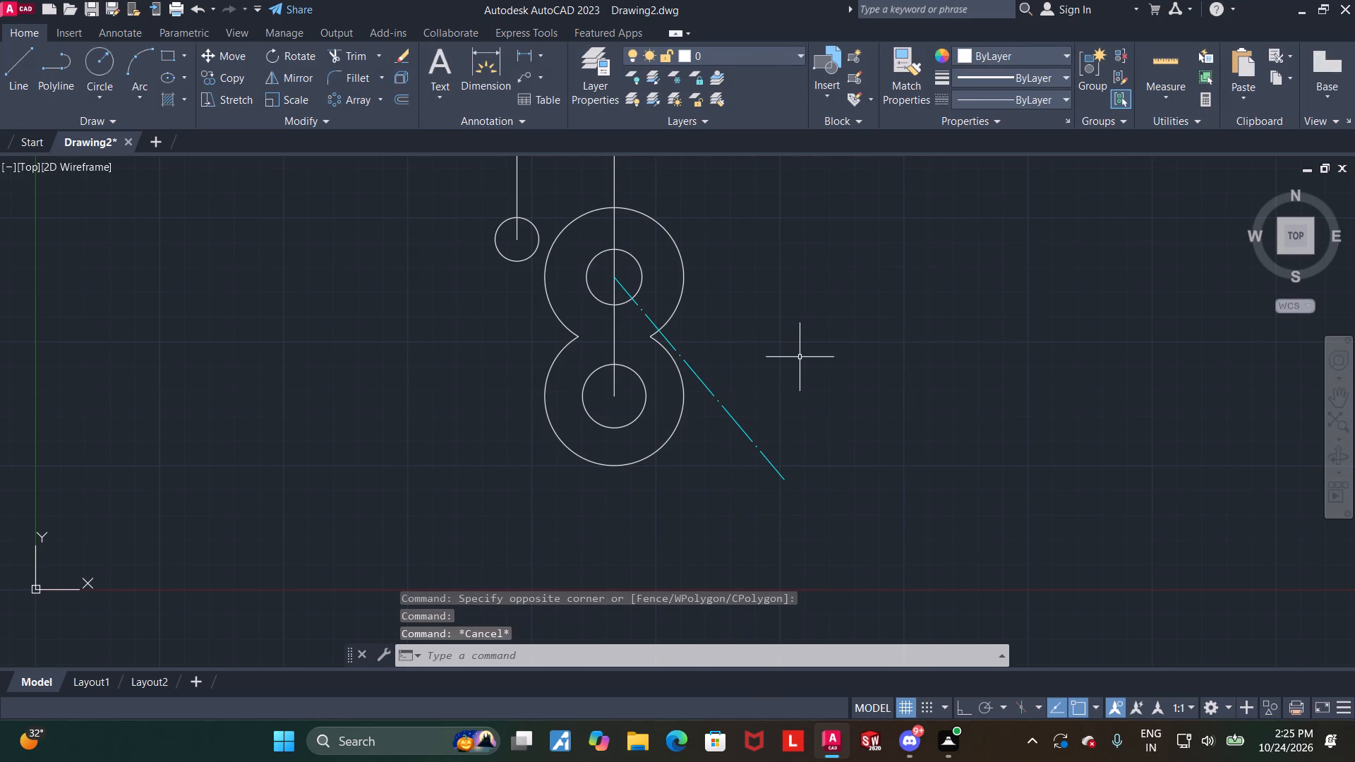
# Delete the inner circle and the trimmed outer arc around the lower end of the vertical centreline.
pyautogui.moveTo(809, 369); pyautogui.dragTo(814, 348, button='middle')
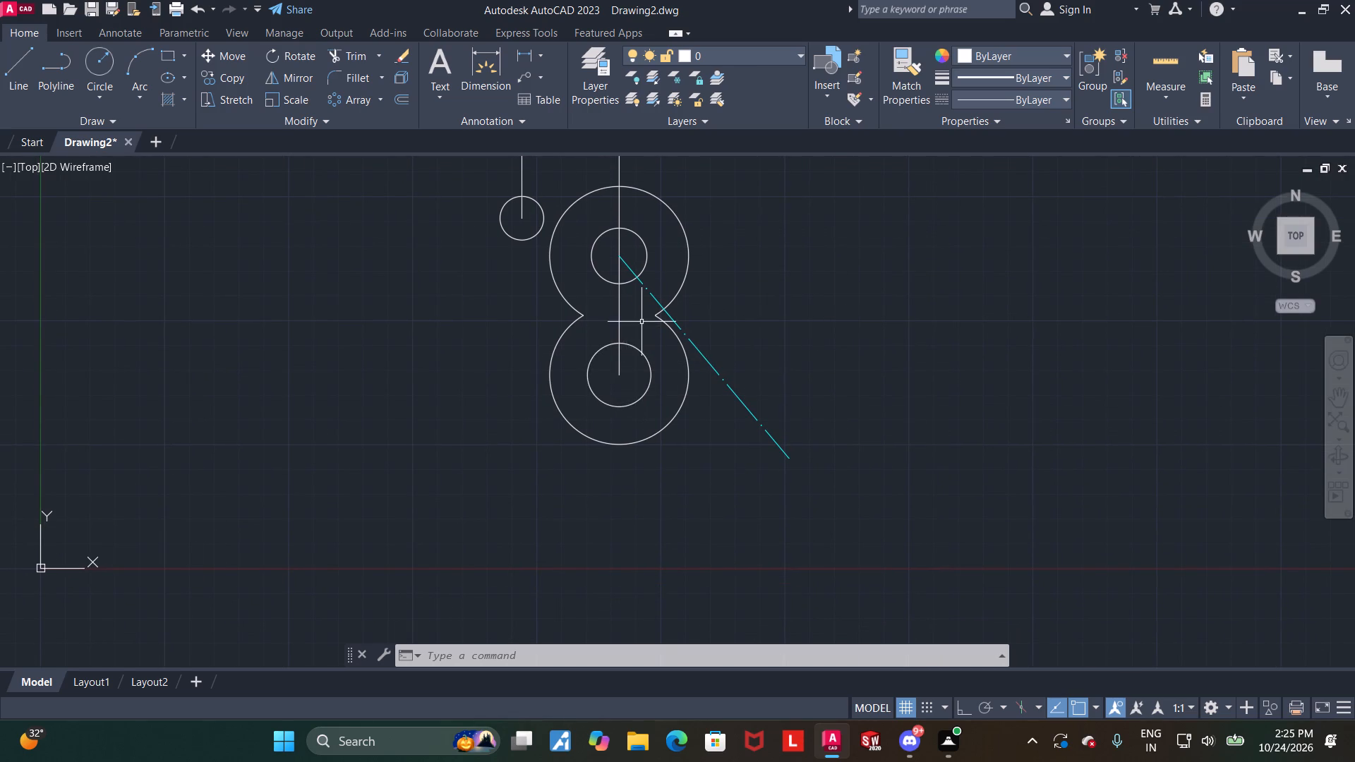
pyautogui.moveTo(645, 322); pyautogui.dragTo(661, 369, button='middle')
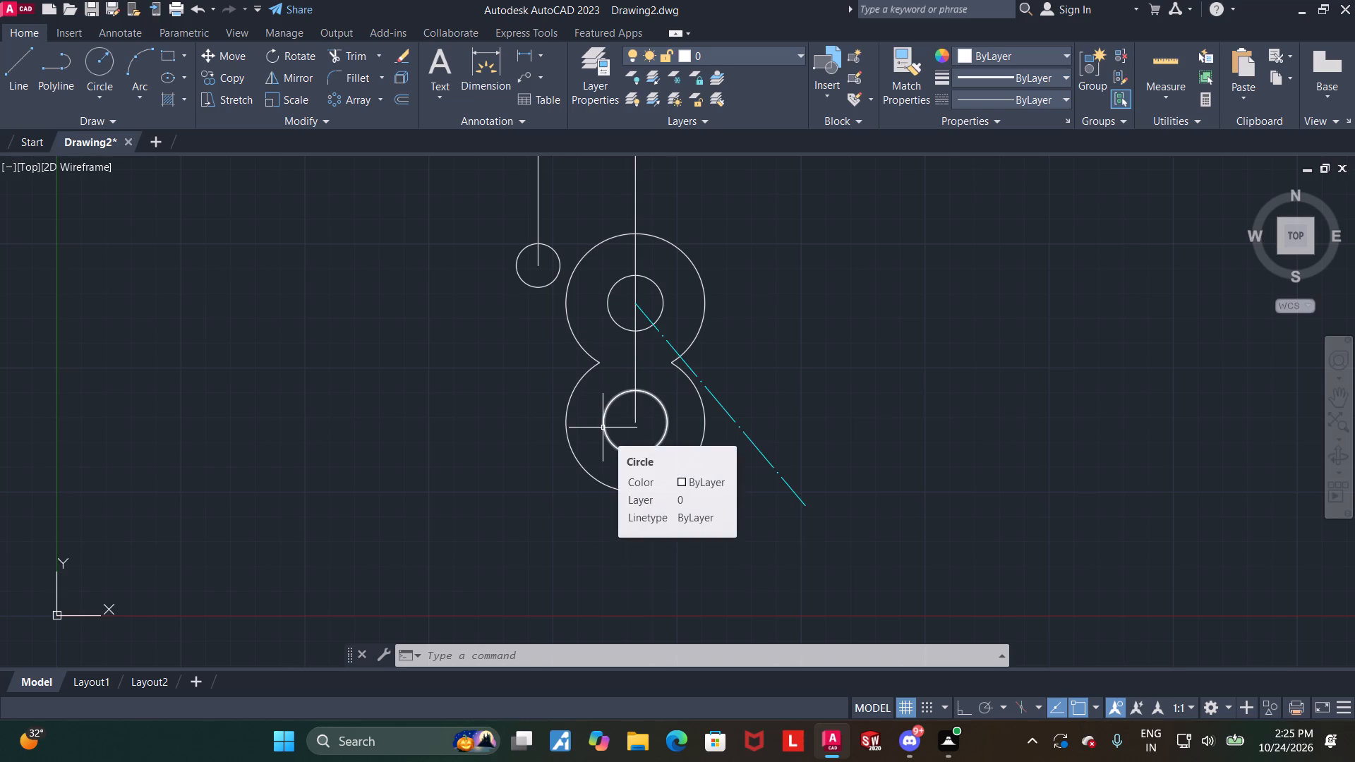
pyautogui.click(614, 446)
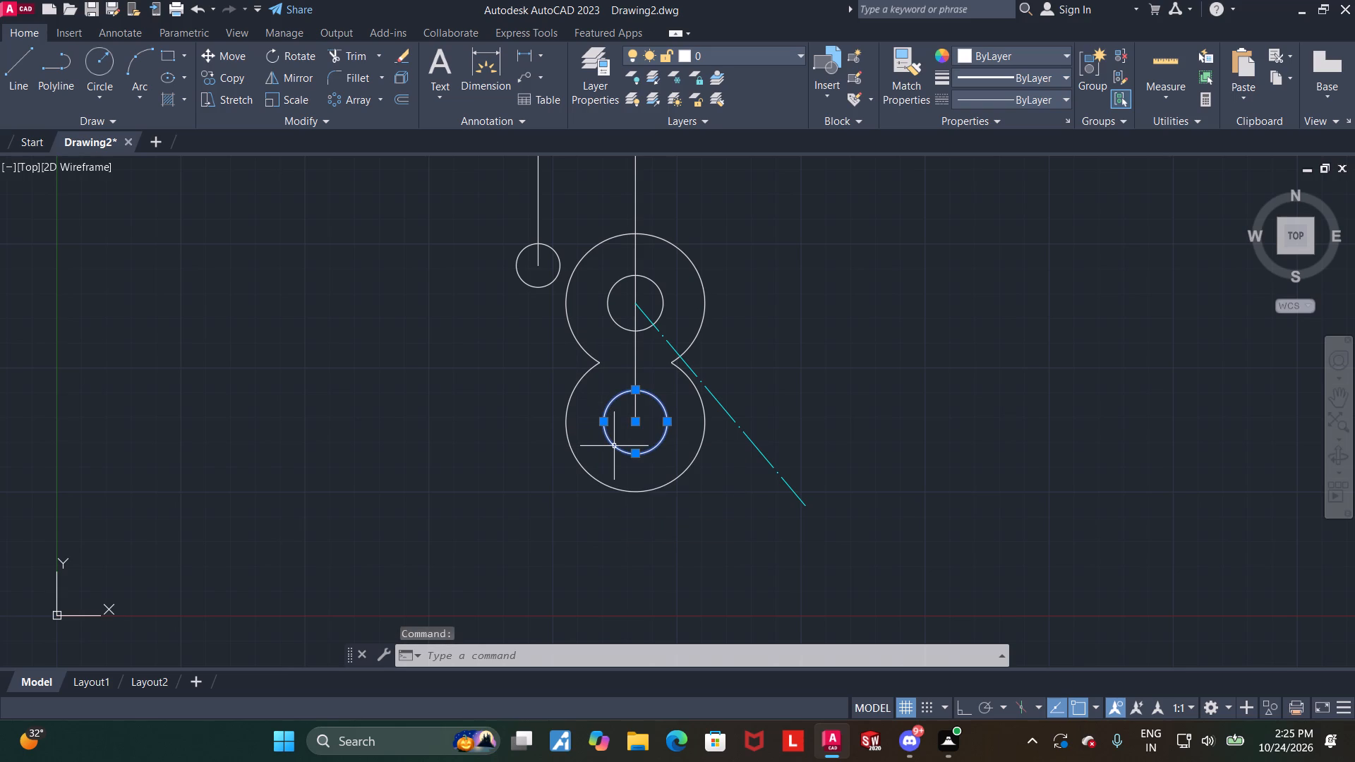
pyautogui.press('Delete')
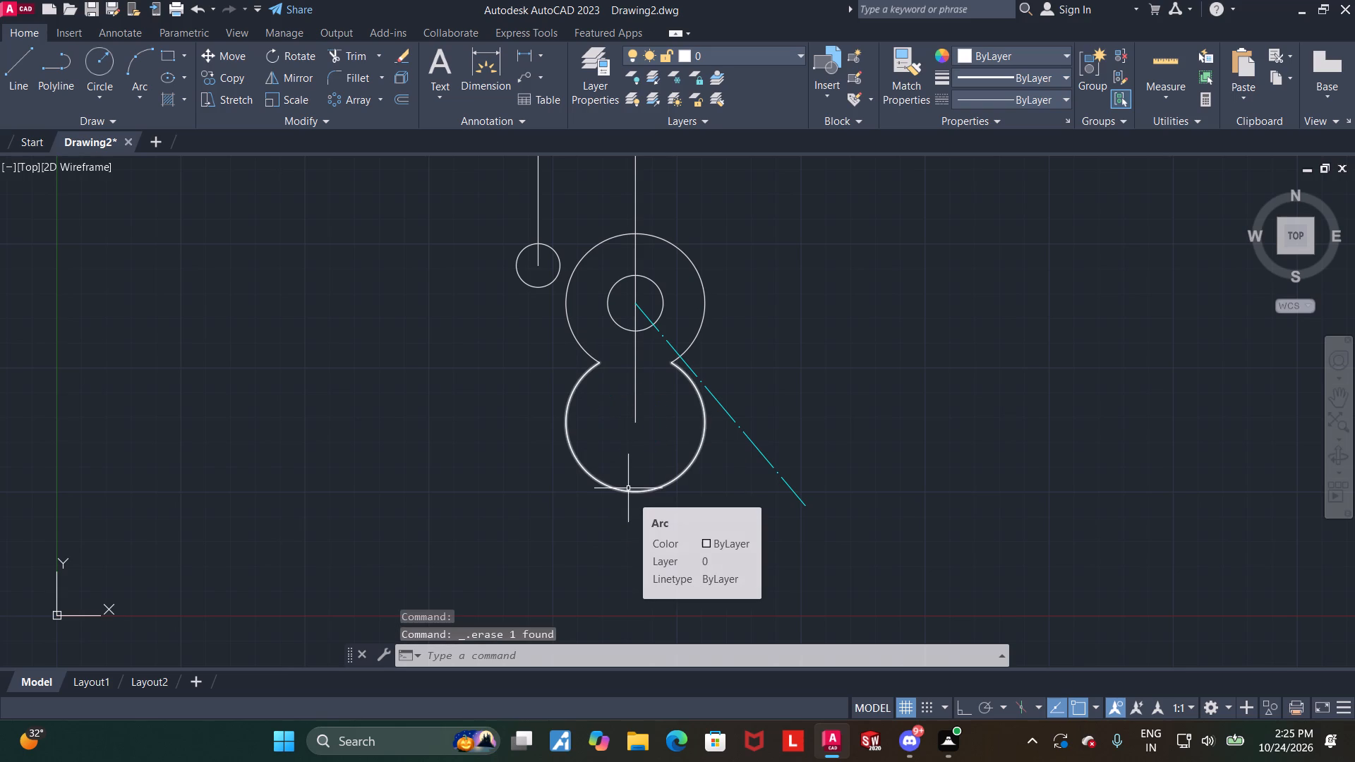
pyautogui.click(628, 488)
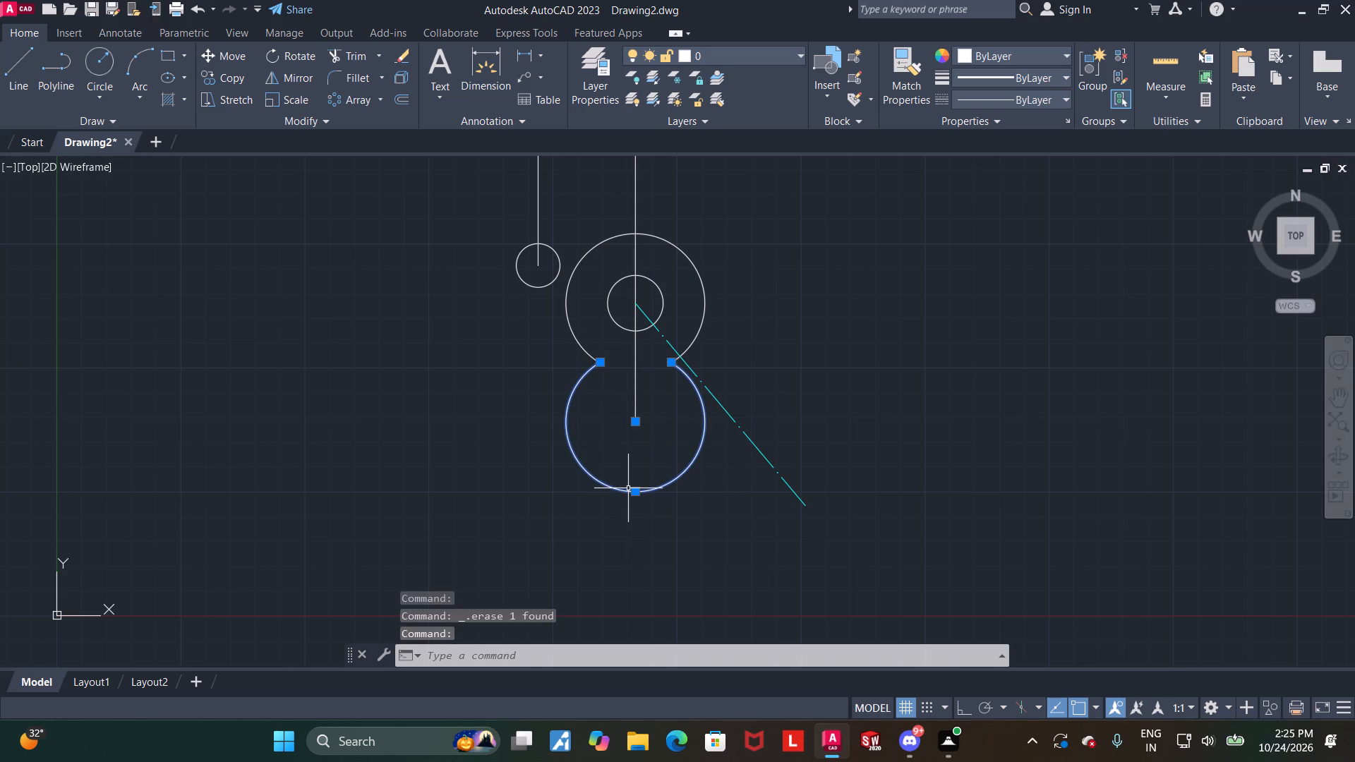
pyautogui.press('Delete')
# Draw a circle of radius 22 centred on the lower end of the vertical centreline.
pyautogui.click(102, 60)
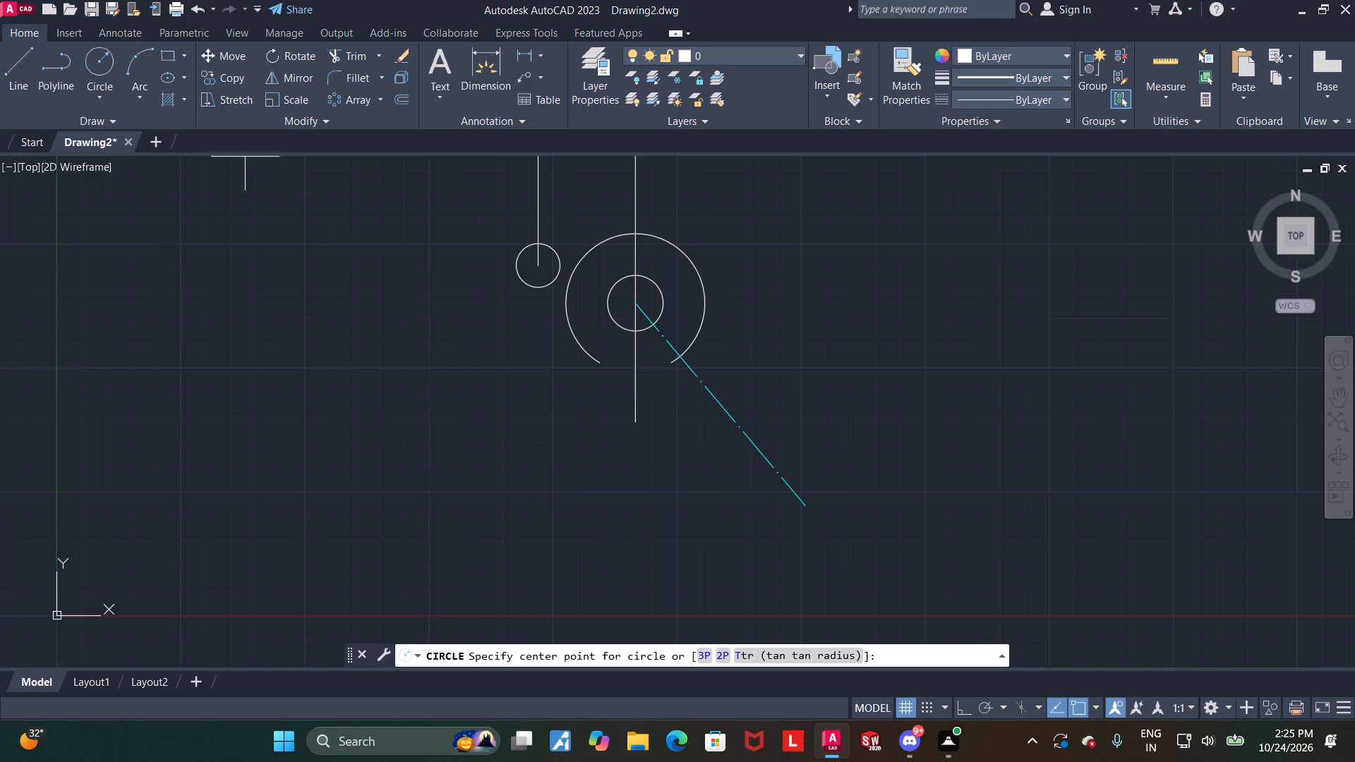
pyautogui.click(634, 418)
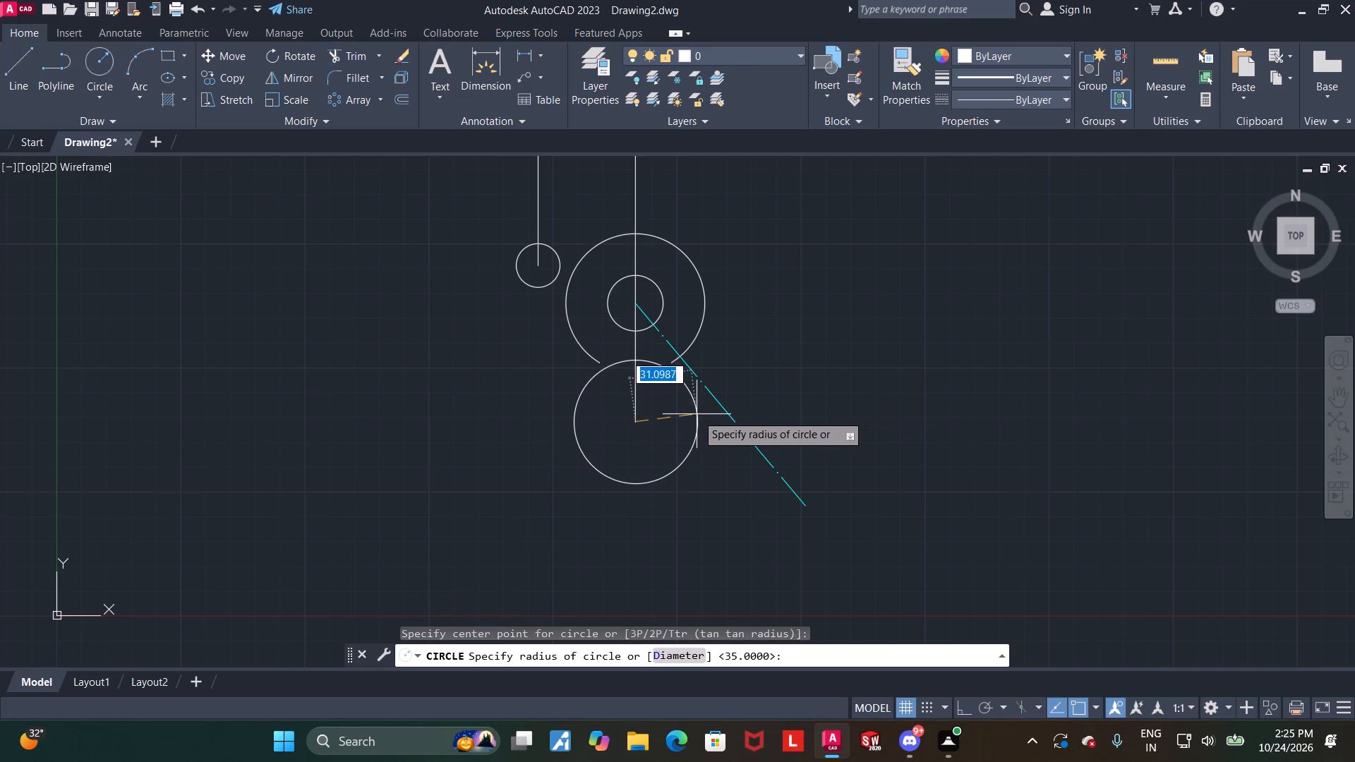
pyautogui.write('22')
pyautogui.press('Return')
pyautogui.press('Escape')
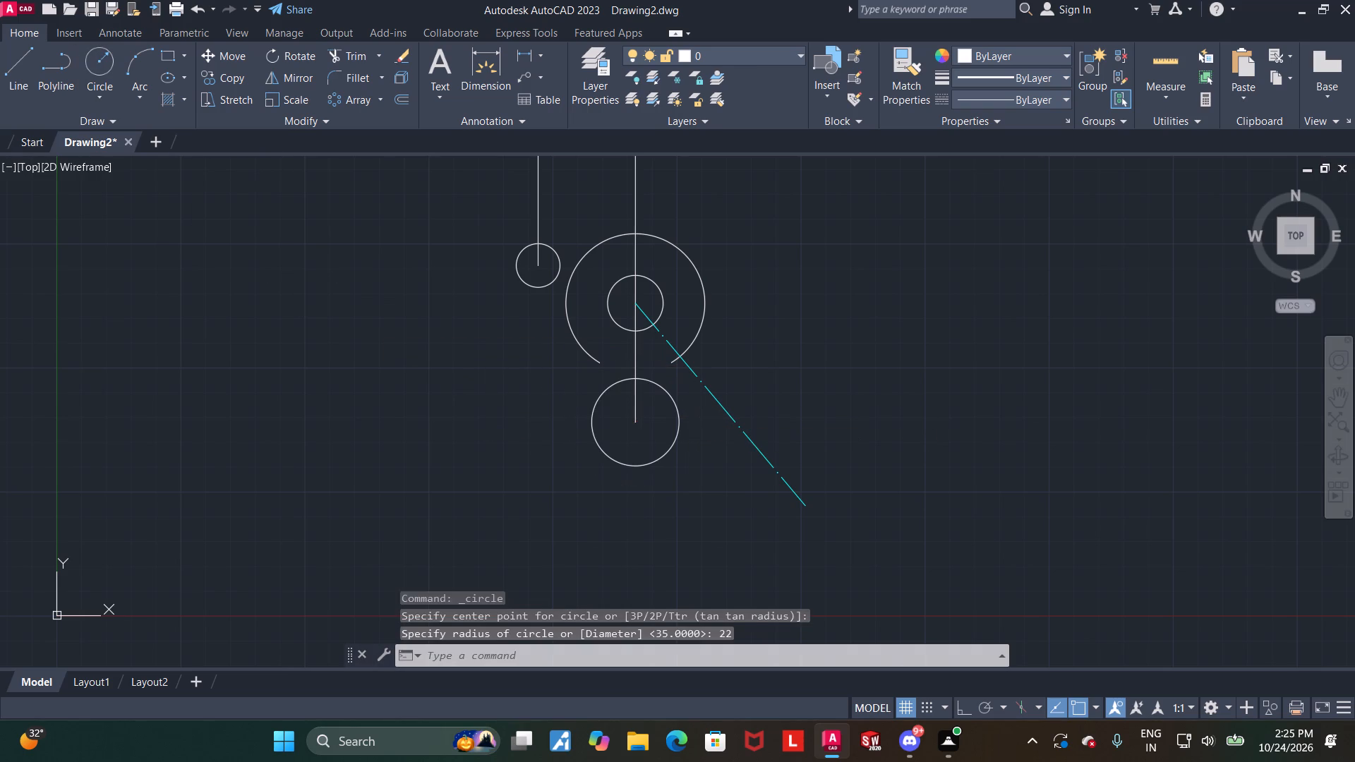
# Draw a concentric circle of radius 11 inside the radius 22 circle at the lower end of the vertical centreline.
pyautogui.click(108, 66)
pyautogui.scroll(2, 702, 419)
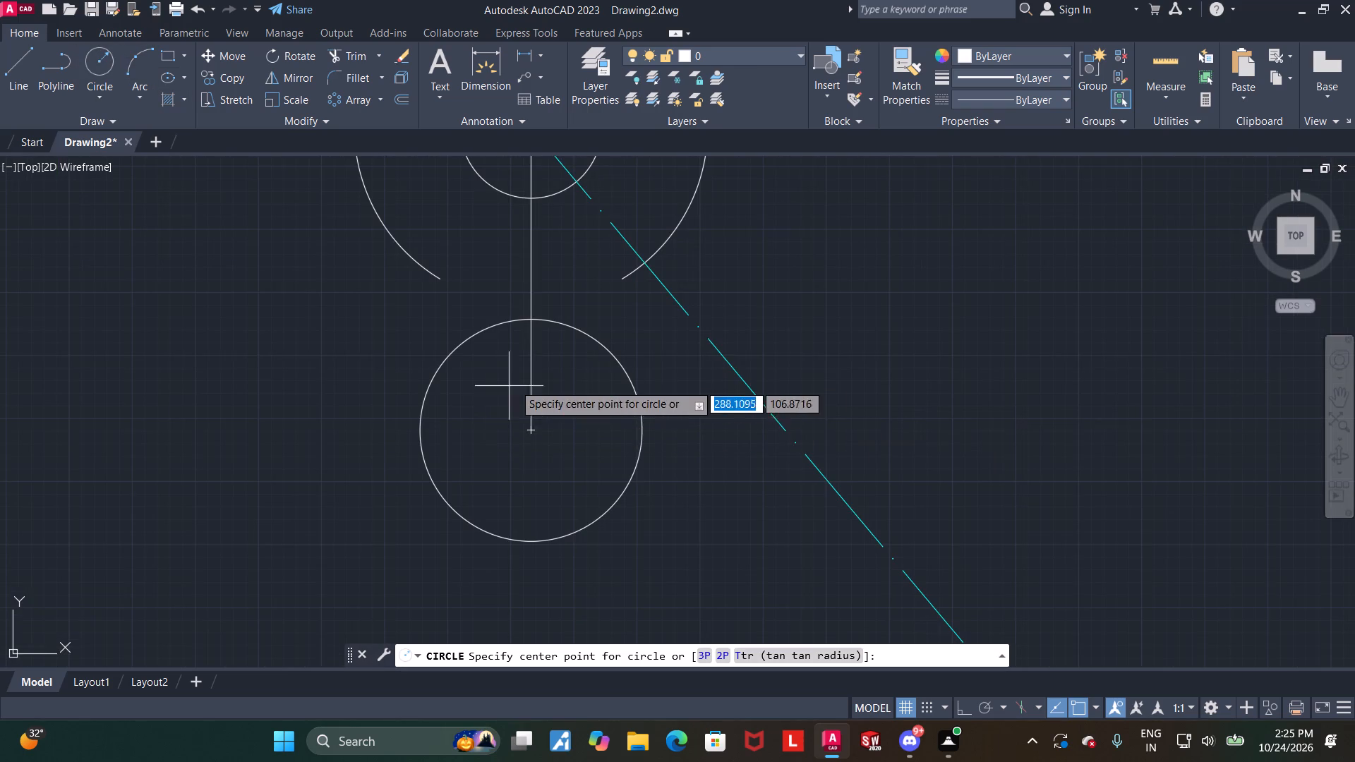
pyautogui.click(532, 426)
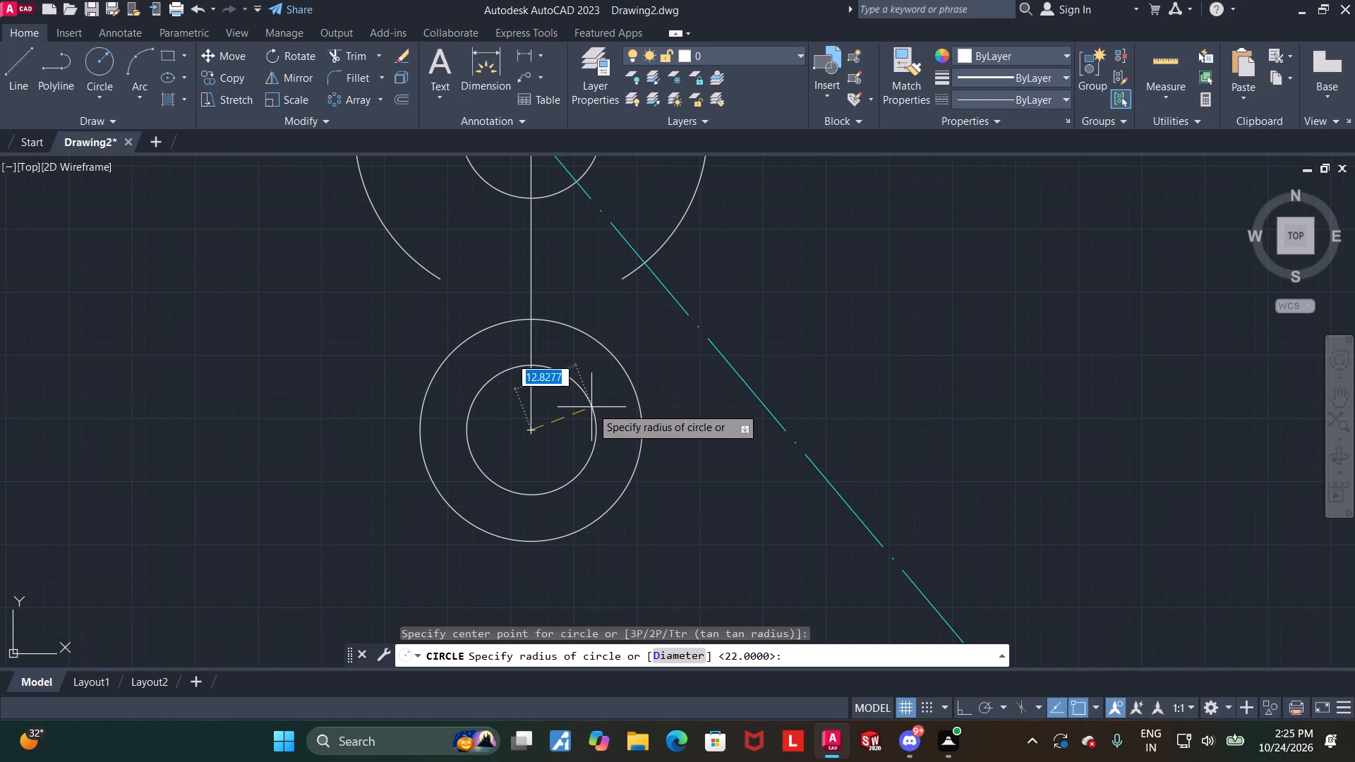
pyautogui.write('11')
pyautogui.press('Return')
pyautogui.press('Escape')
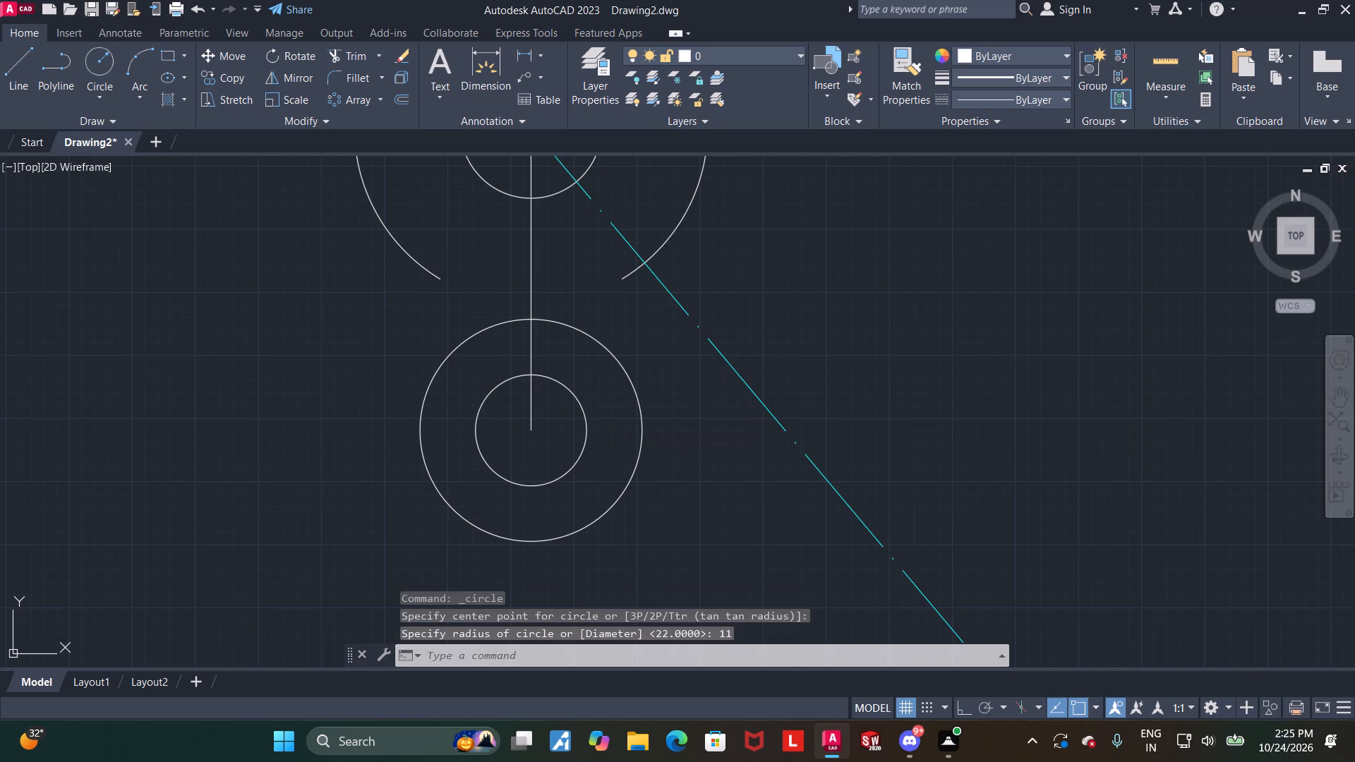
# Draw a circle of radius 16 tangent to the left sides of the large open arc and the radius 22 circle.
pyautogui.scroll(-1, 591, 407)
pyautogui.click(100, 89)
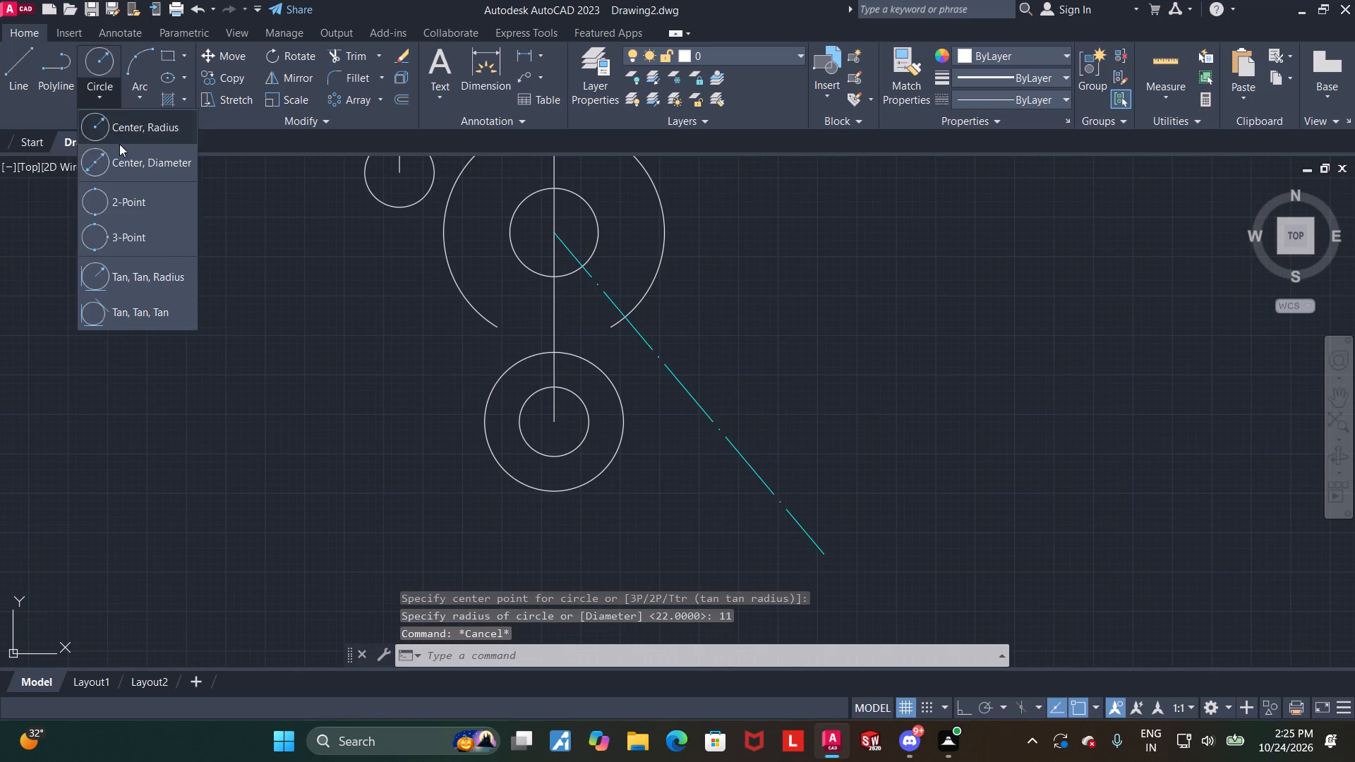
pyautogui.click(103, 270)
pyautogui.click(468, 300)
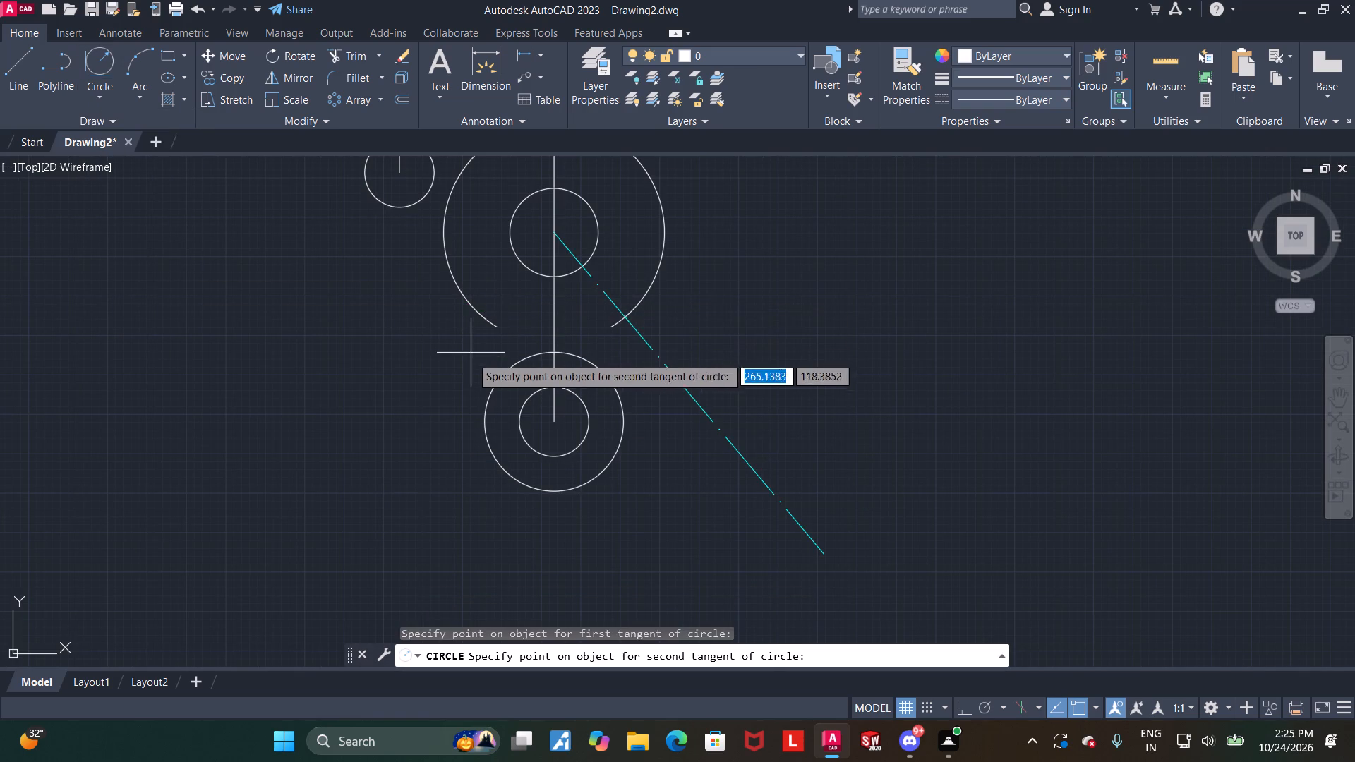
pyautogui.click(488, 395)
pyautogui.press('1')
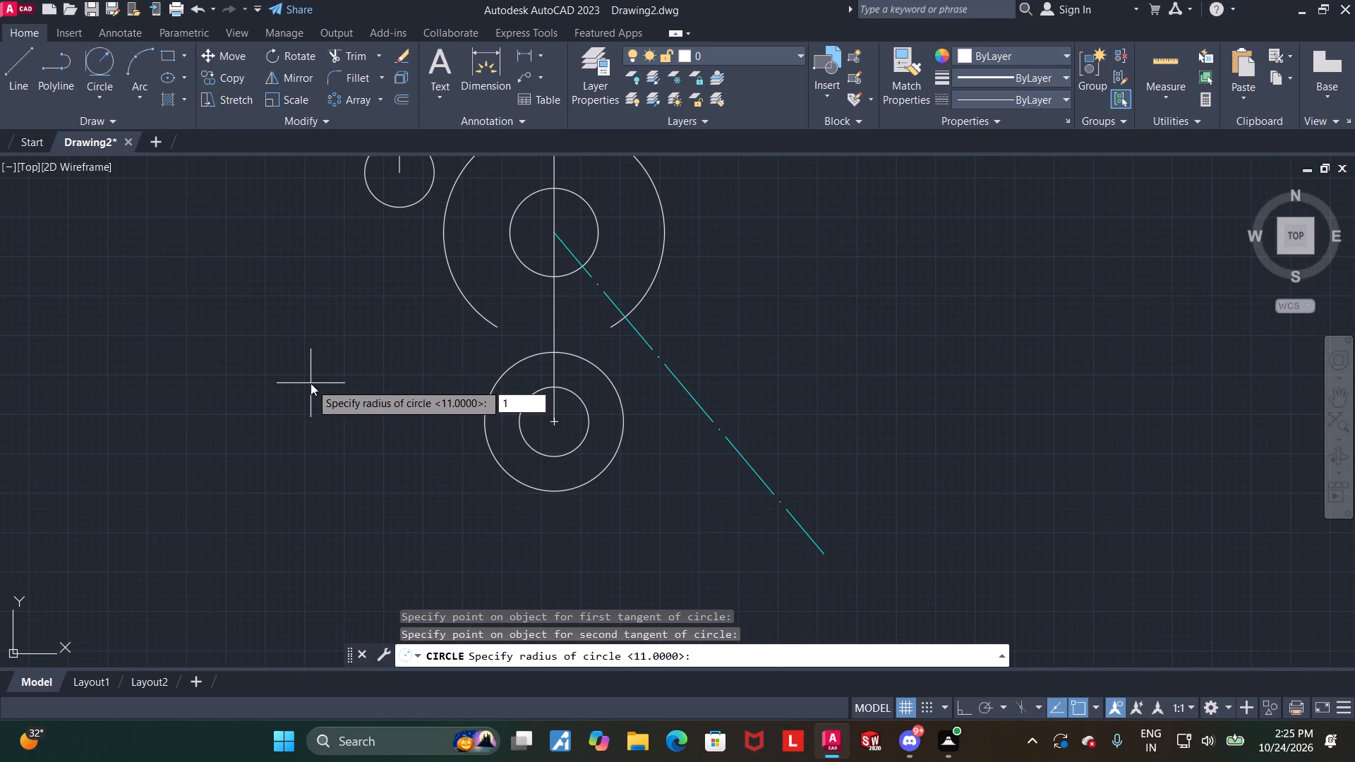
pyautogui.press('6')
pyautogui.press('Return')
pyautogui.press('Escape')
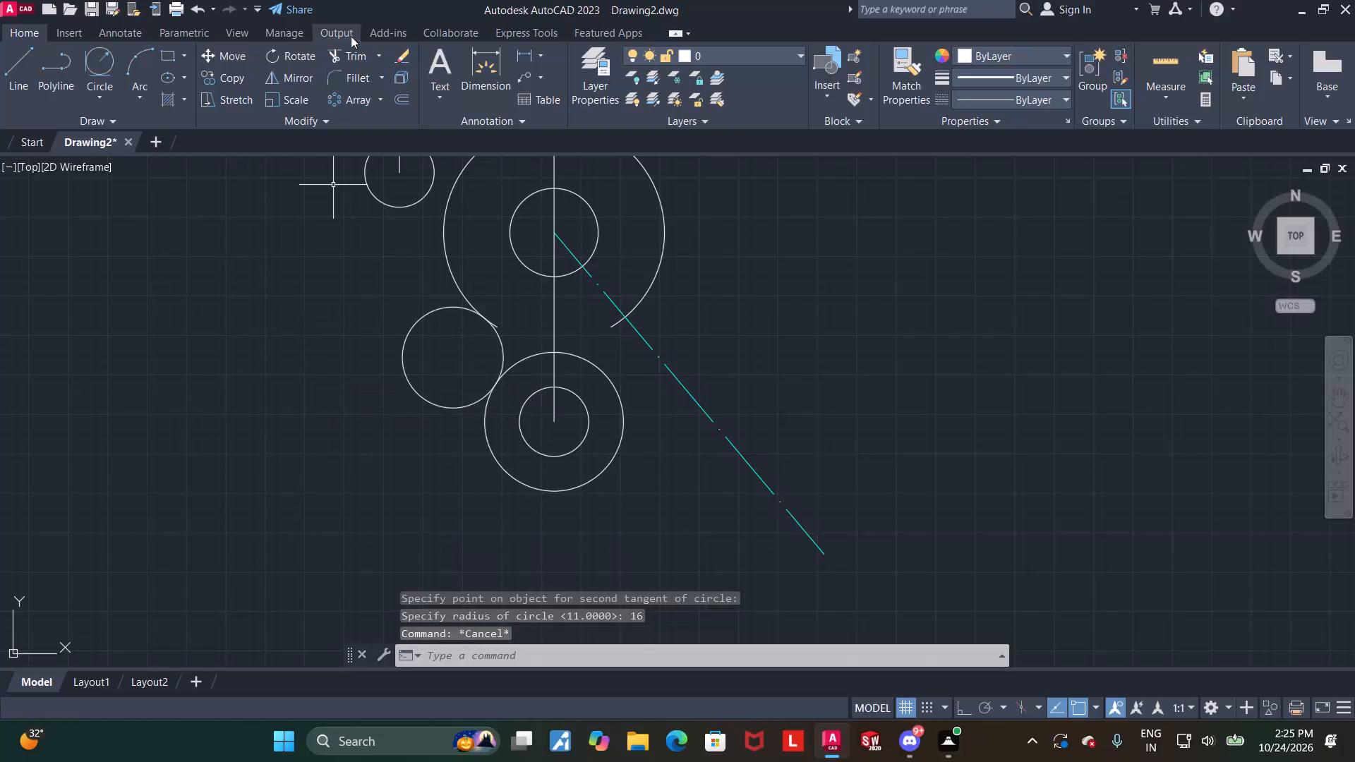
# Trim the radius 16 circle to its connecting arc, plus the large arc's left overshoot and the lower outer circle's upper-left portion.
pyautogui.click(348, 49)
pyautogui.moveTo(395, 365); pyautogui.dragTo(325, 364)
pyautogui.moveTo(398, 344); pyautogui.dragTo(409, 348)
pyautogui.moveTo(418, 351); pyautogui.dragTo(371, 366)
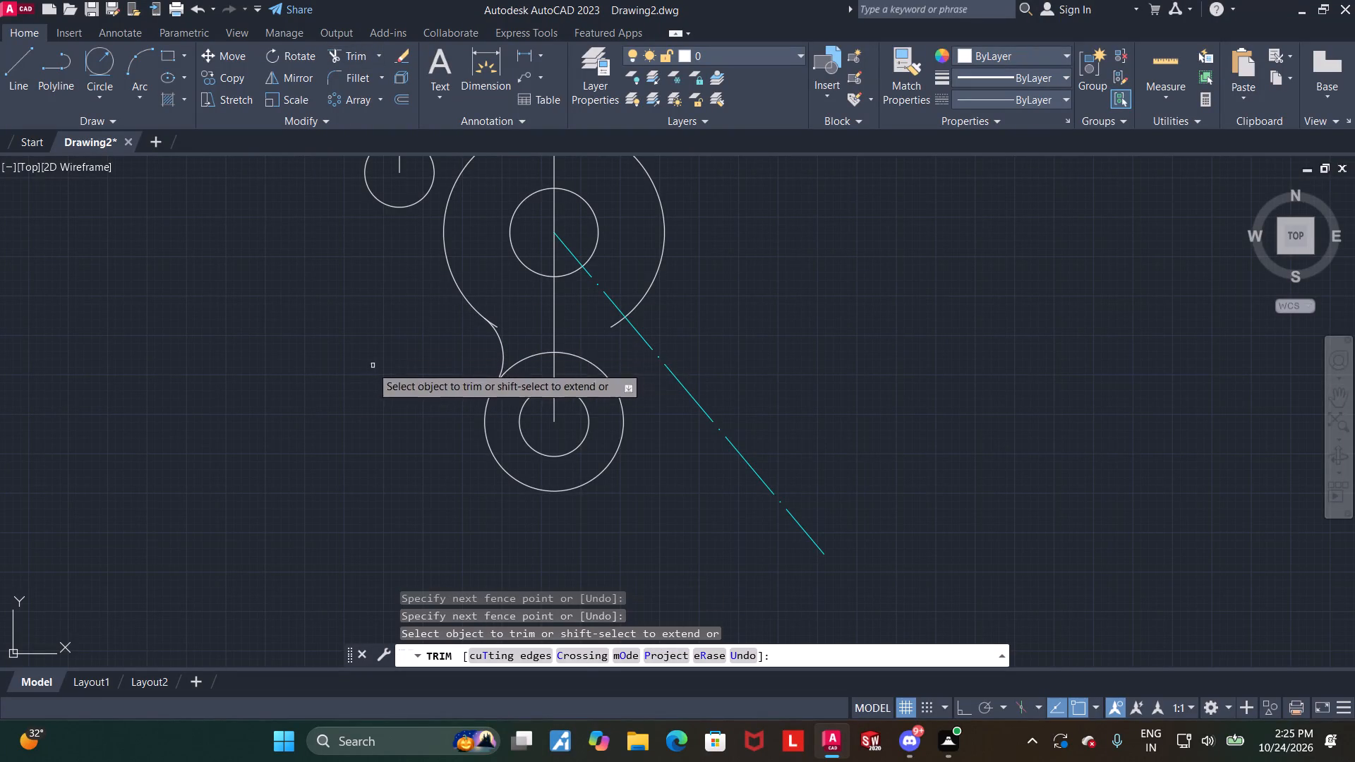
pyautogui.moveTo(371, 366); pyautogui.dragTo(371, 366)
pyautogui.scroll(2, 506, 322)
pyautogui.click(473, 331)
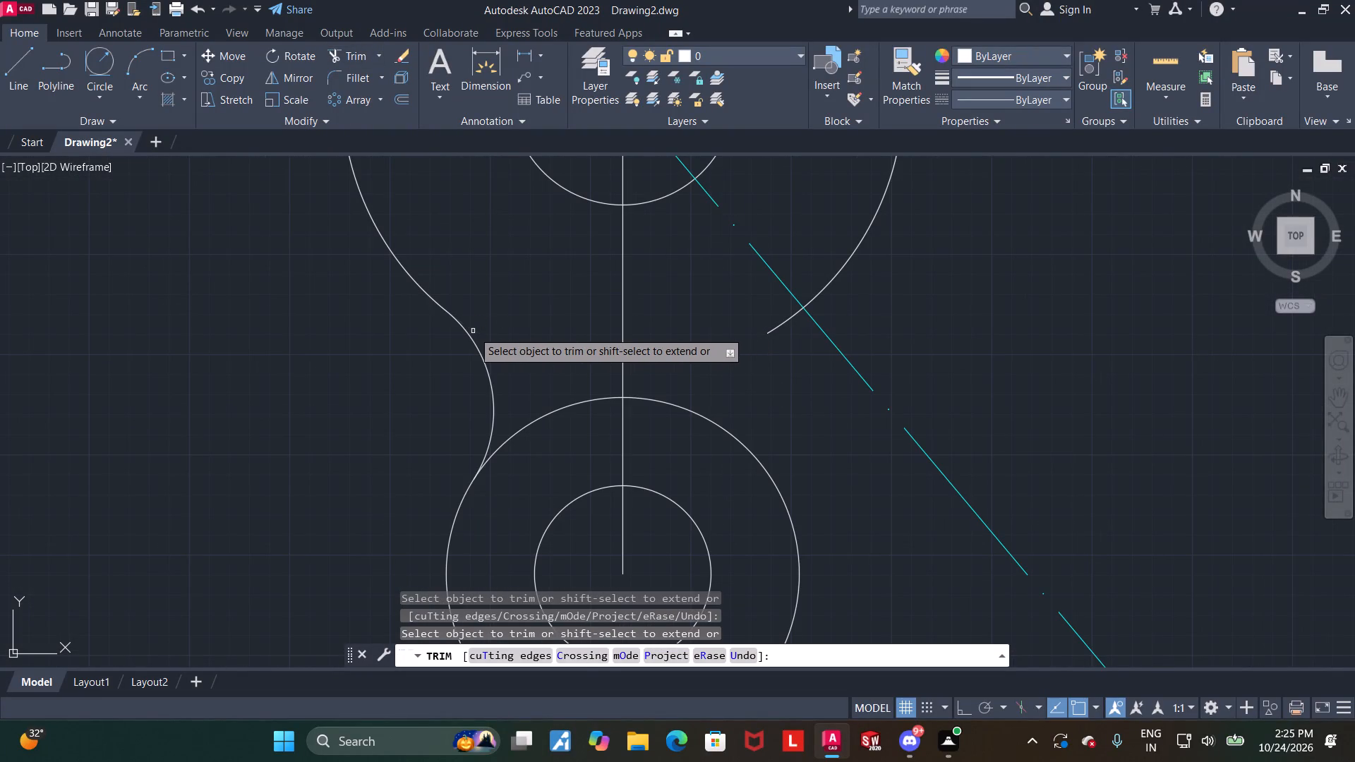
pyautogui.click(575, 406)
pyautogui.scroll(-3, 594, 397)
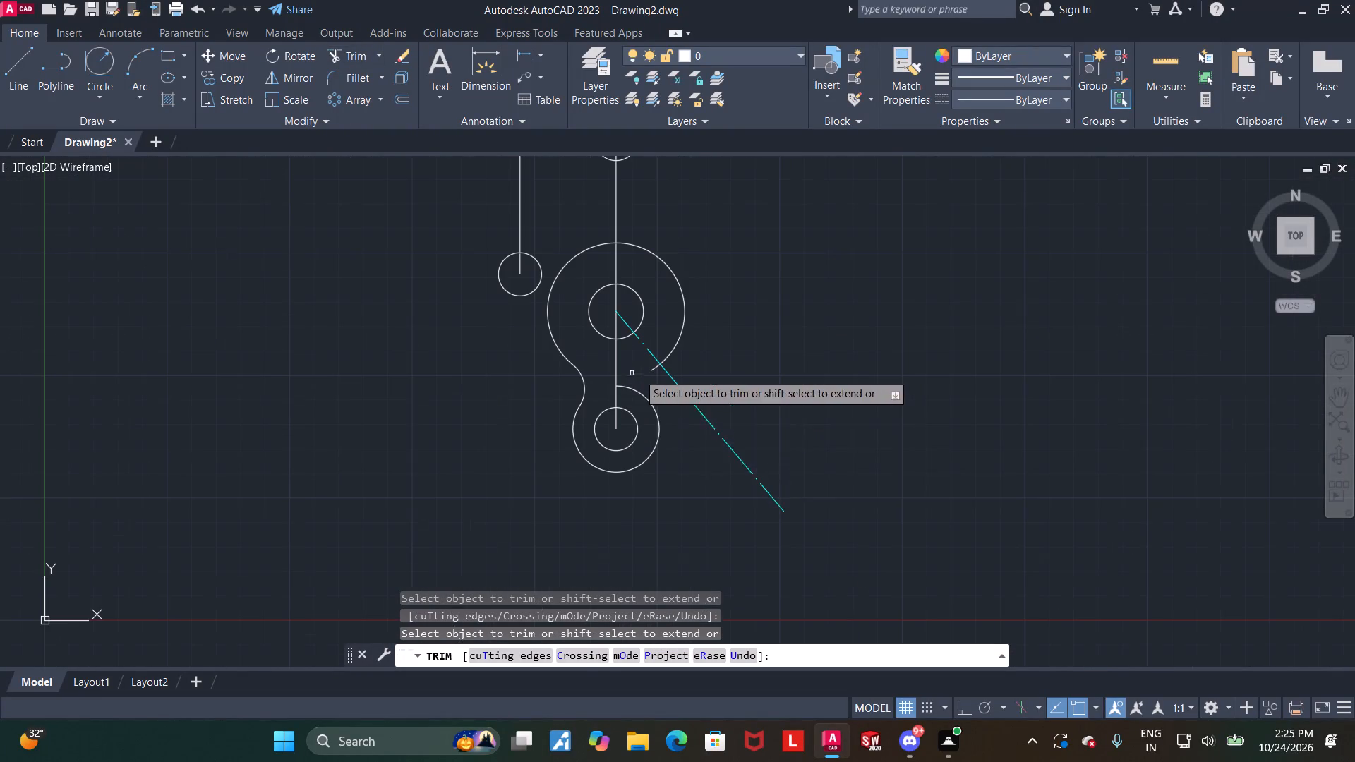
pyautogui.press('Escape')
# Draw connected lines from the centre of the large arc, 48 horizontally to the right and 19 vertically up, with Ortho on.
pyautogui.scroll(1, 734, 366)
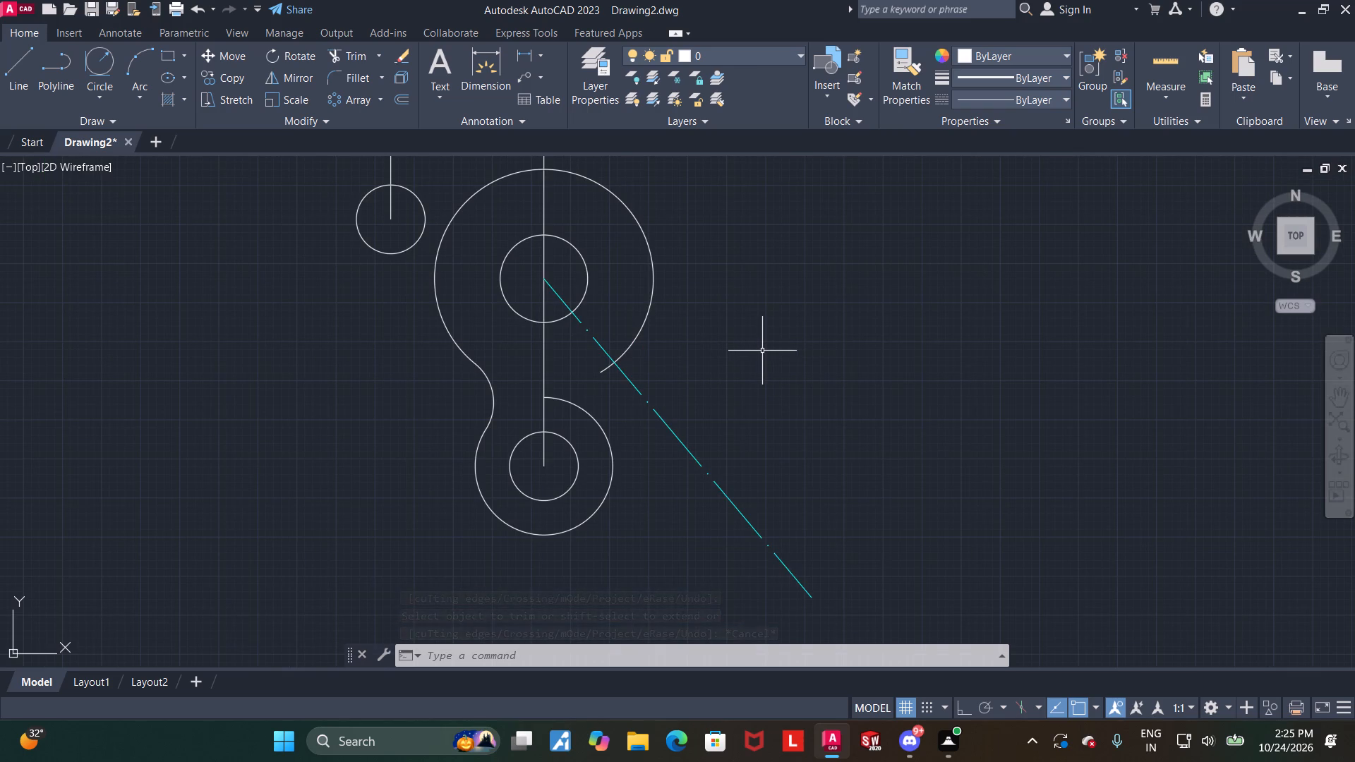
pyautogui.moveTo(903, 345); pyautogui.dragTo(862, 373, button='middle')
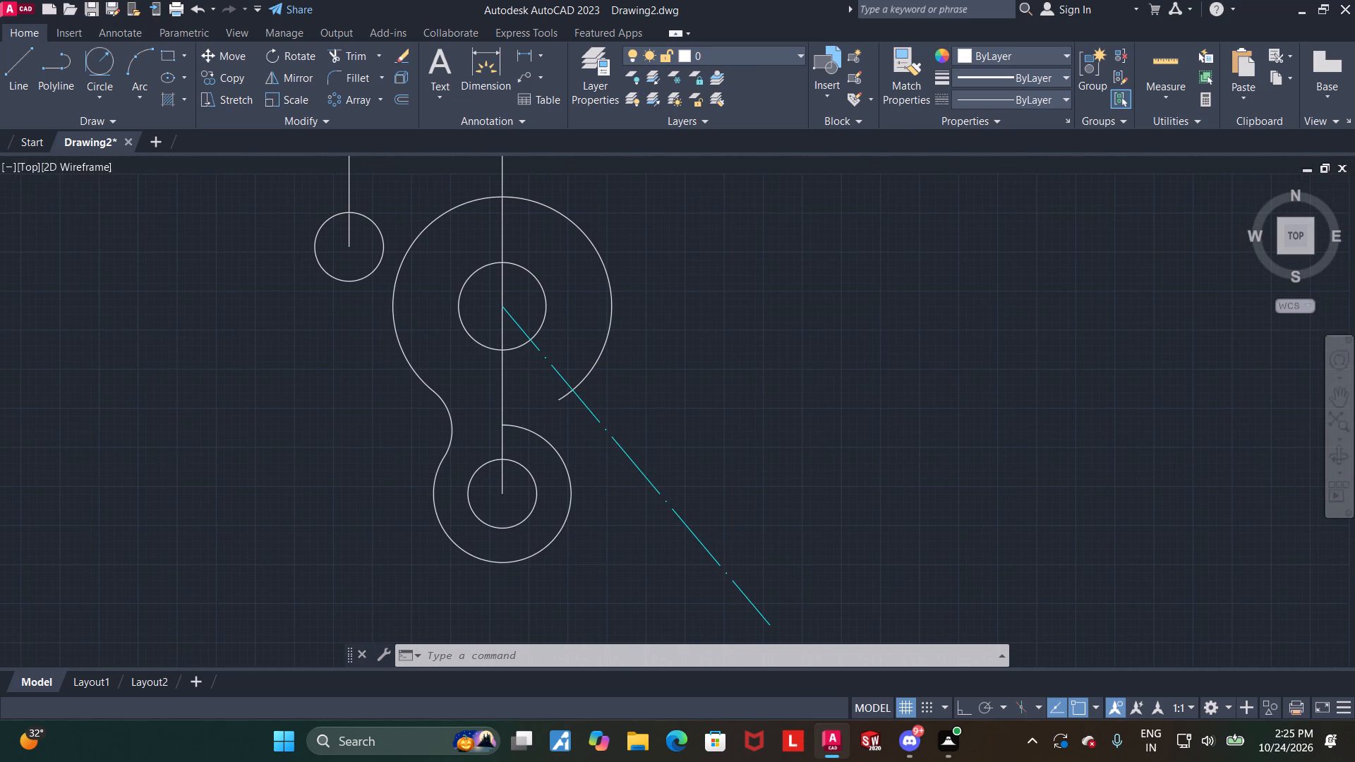
pyautogui.moveTo(932, 333); pyautogui.dragTo(913, 371, button='middle')
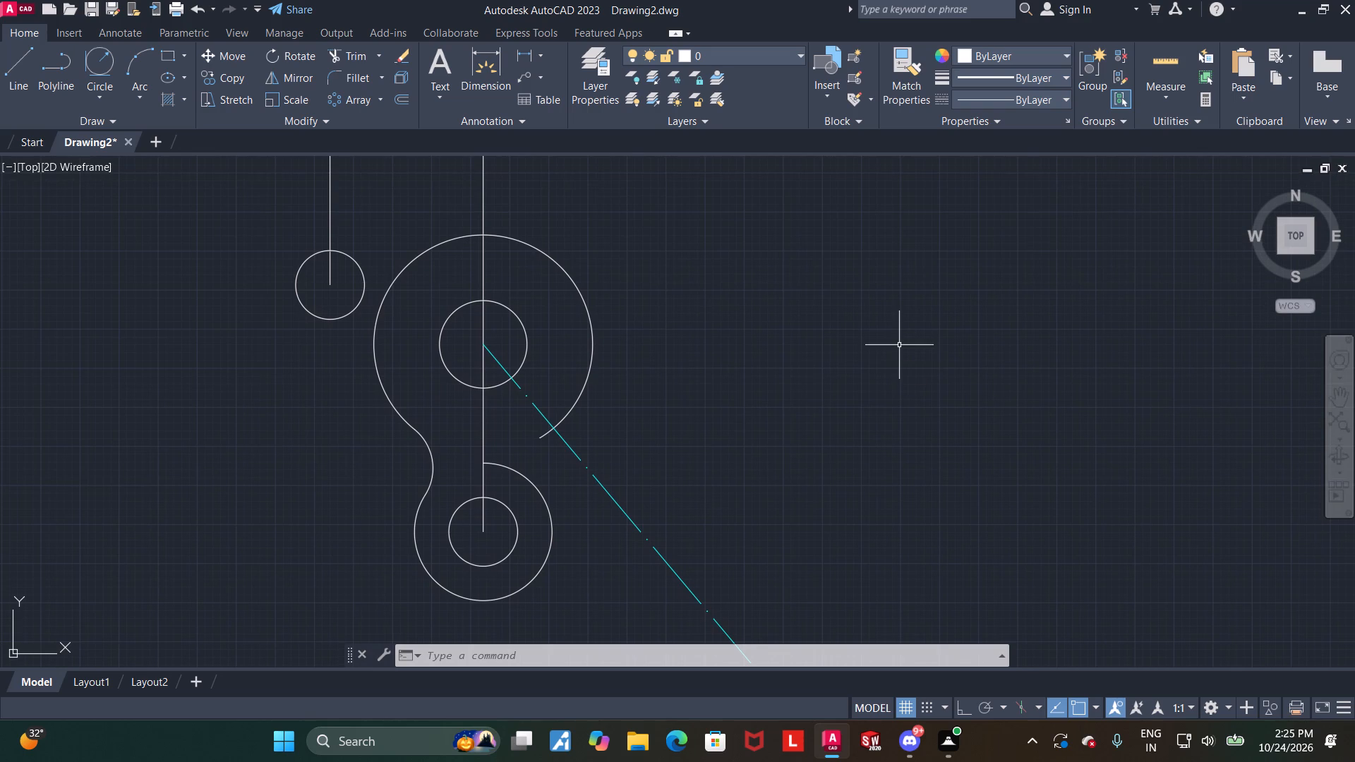
pyautogui.moveTo(895, 349); pyautogui.dragTo(882, 379, button='middle')
pyautogui.scroll(-1, 882, 373)
pyautogui.moveTo(872, 377); pyautogui.dragTo(858, 391, button='middle')
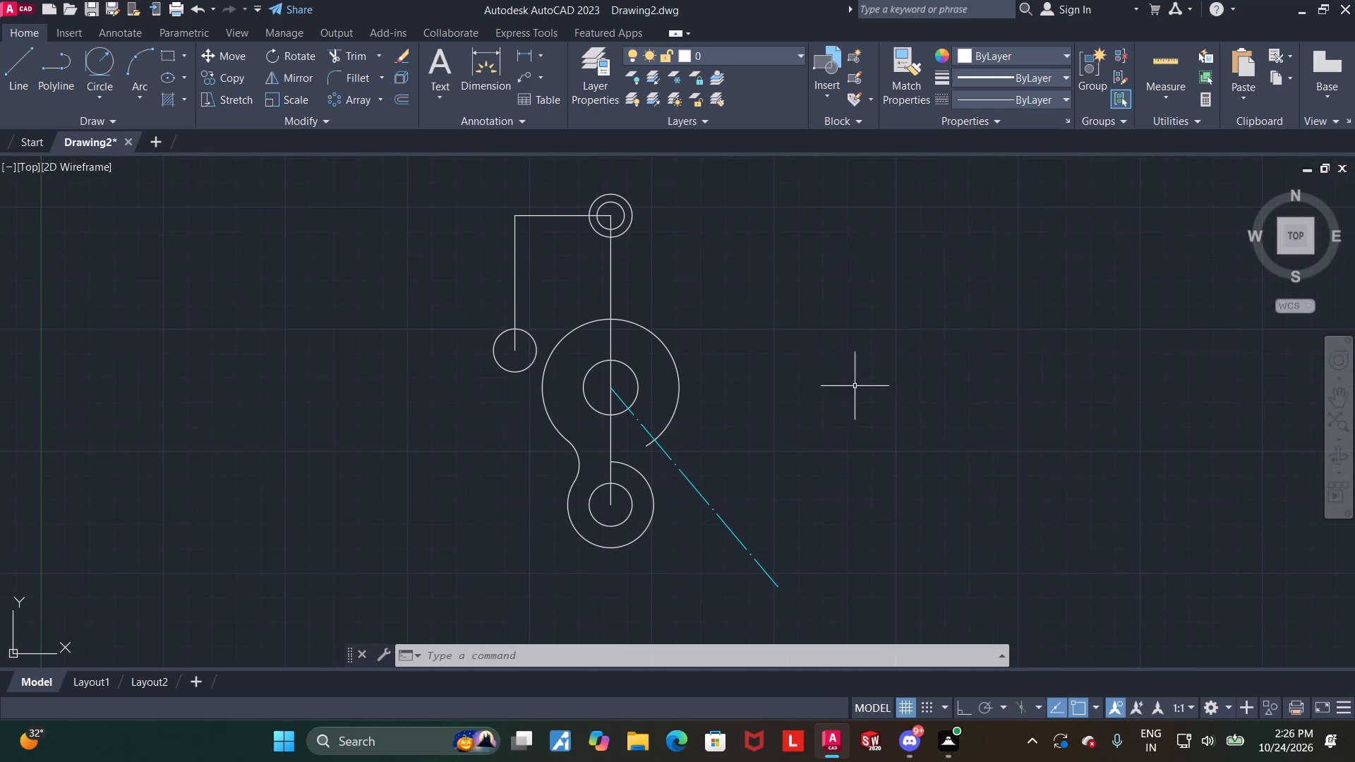
pyautogui.click(13, 80)
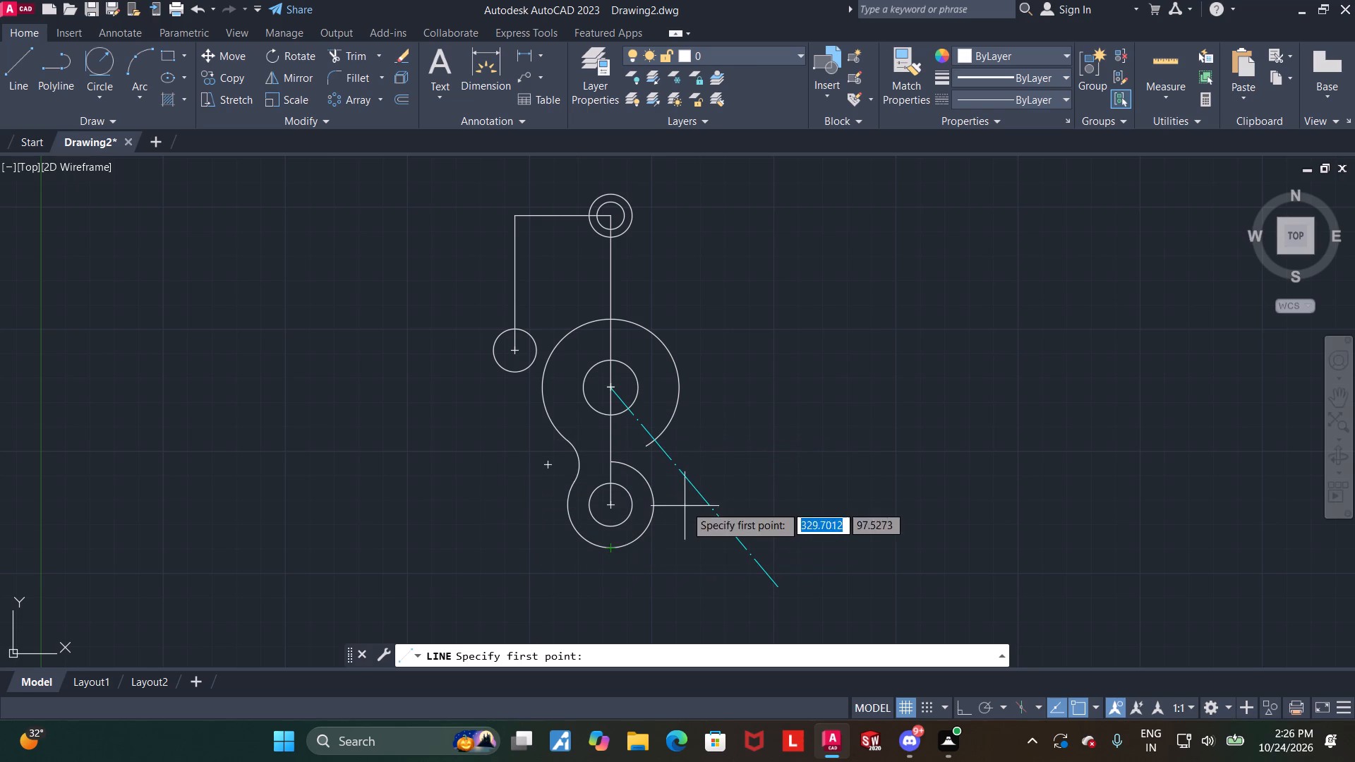
pyautogui.moveTo(795, 413); pyautogui.dragTo(763, 485, button='middle')
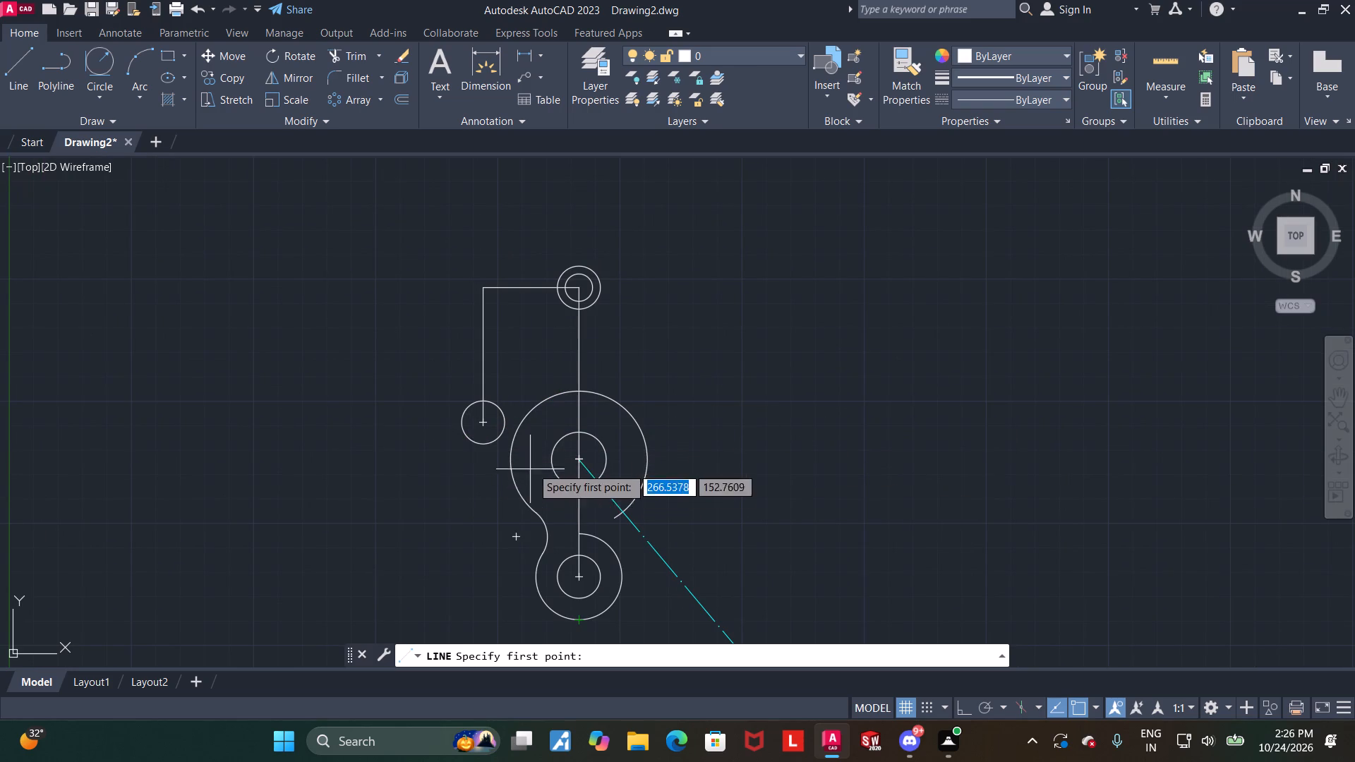
pyautogui.scroll(2, 584, 442)
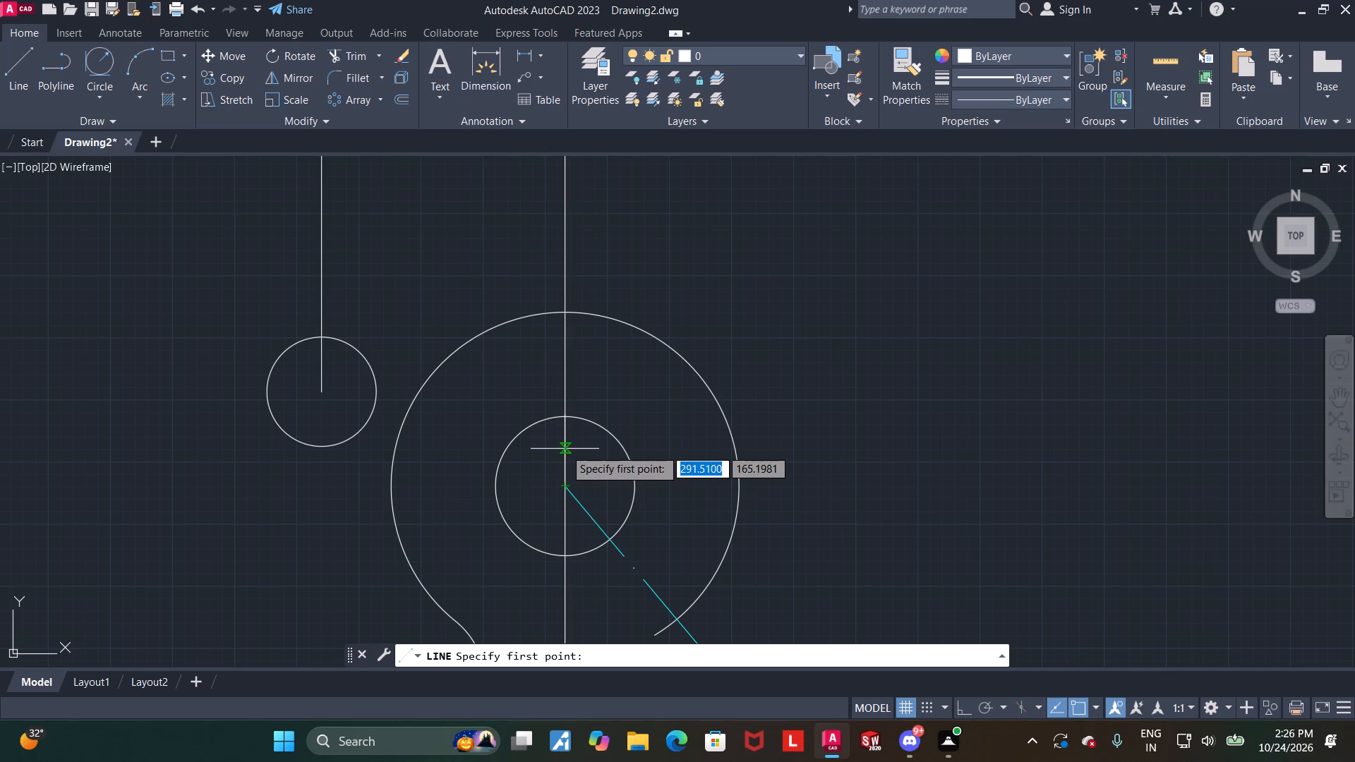
pyautogui.scroll(1, 562, 476)
pyautogui.click(565, 495)
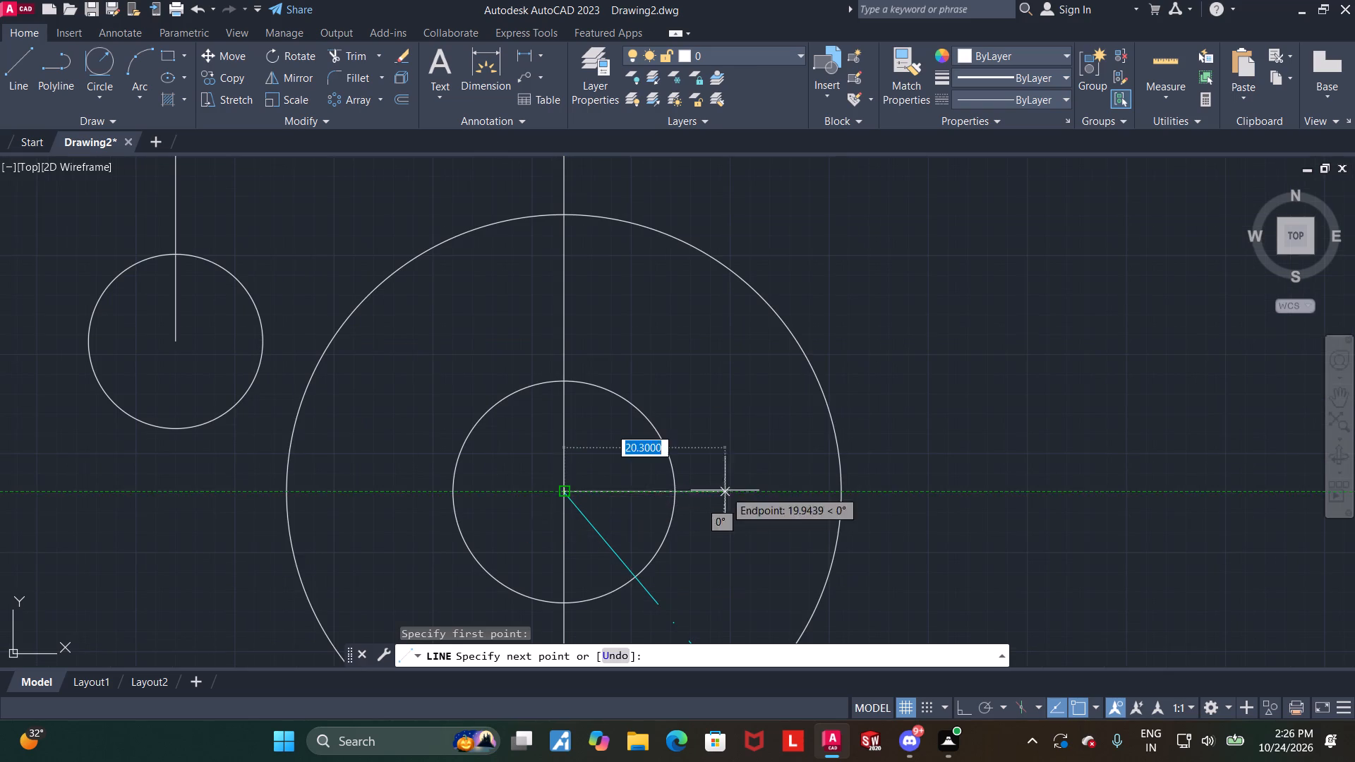
pyautogui.press('F8')
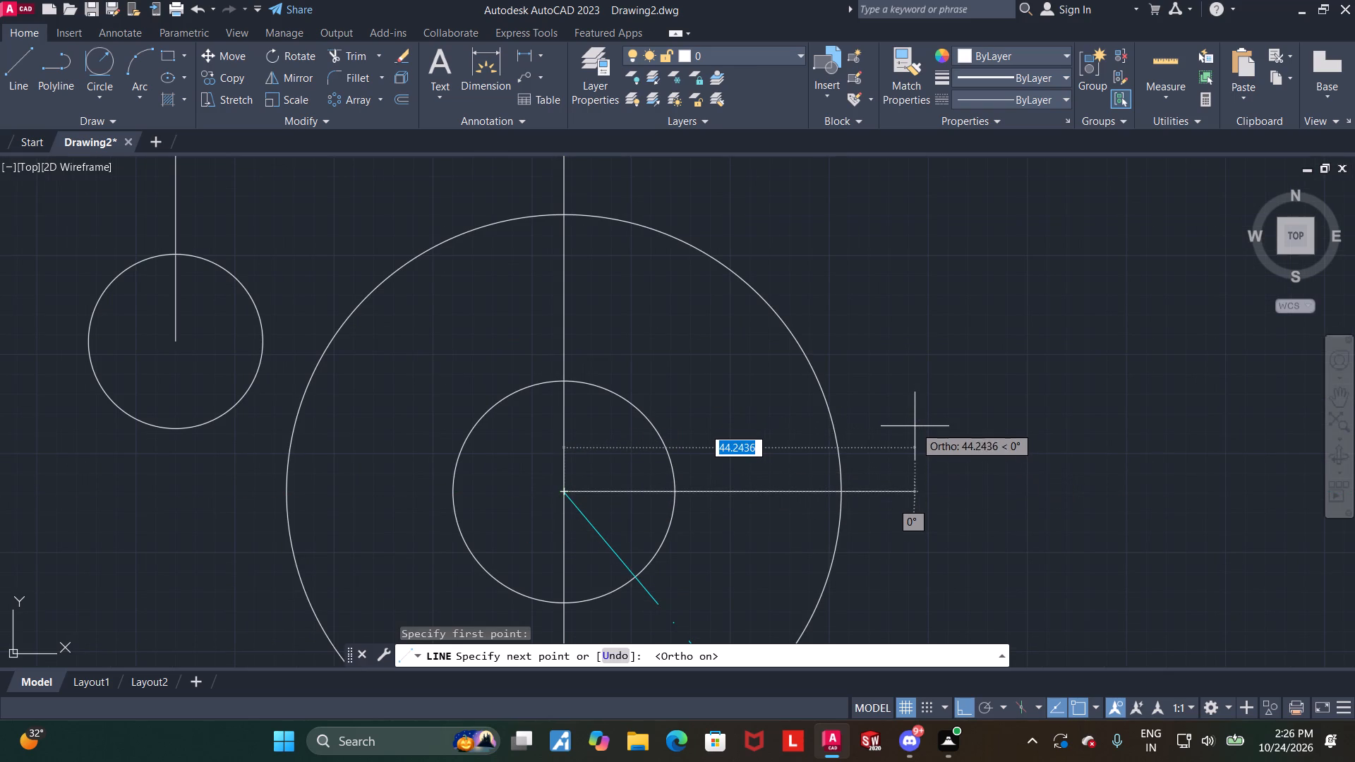
pyautogui.press('4')
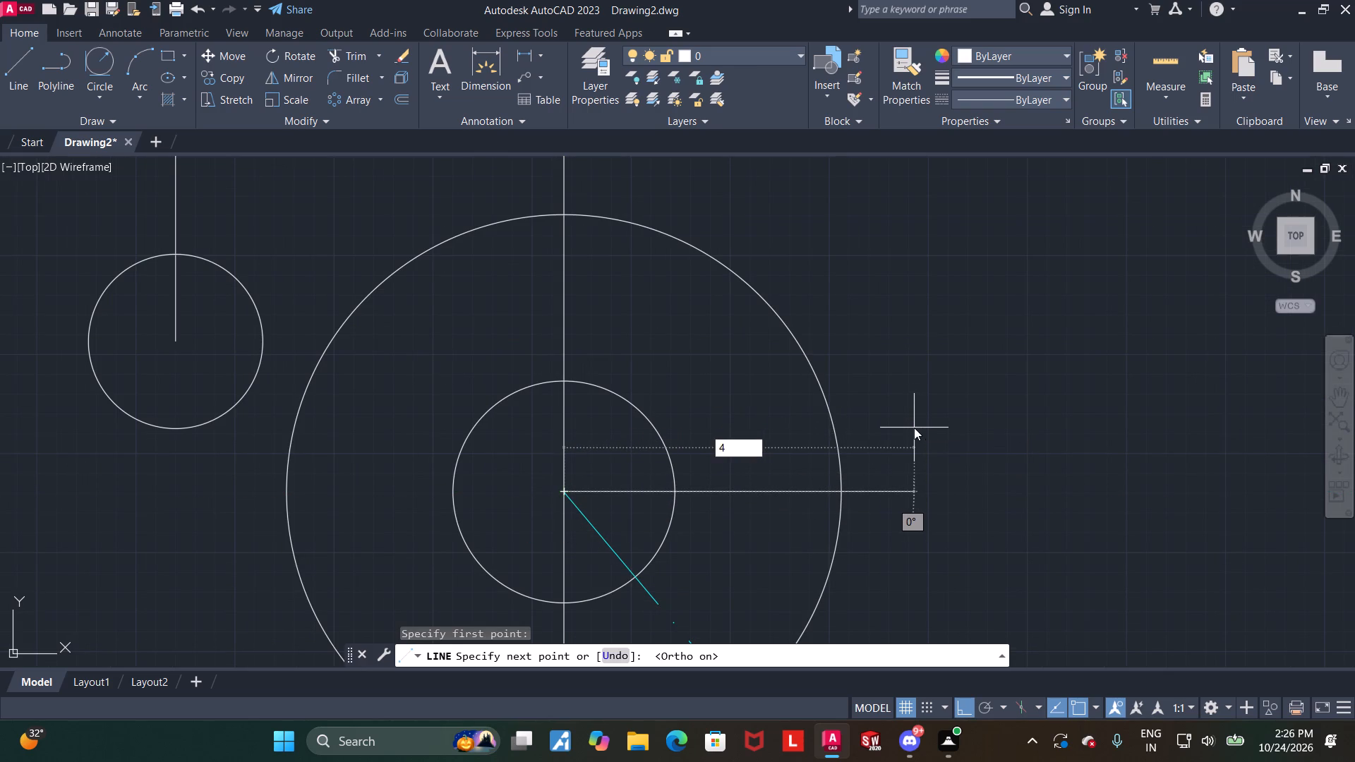
pyautogui.press('8')
pyautogui.press('Return')
pyautogui.scroll(-1, 915, 430)
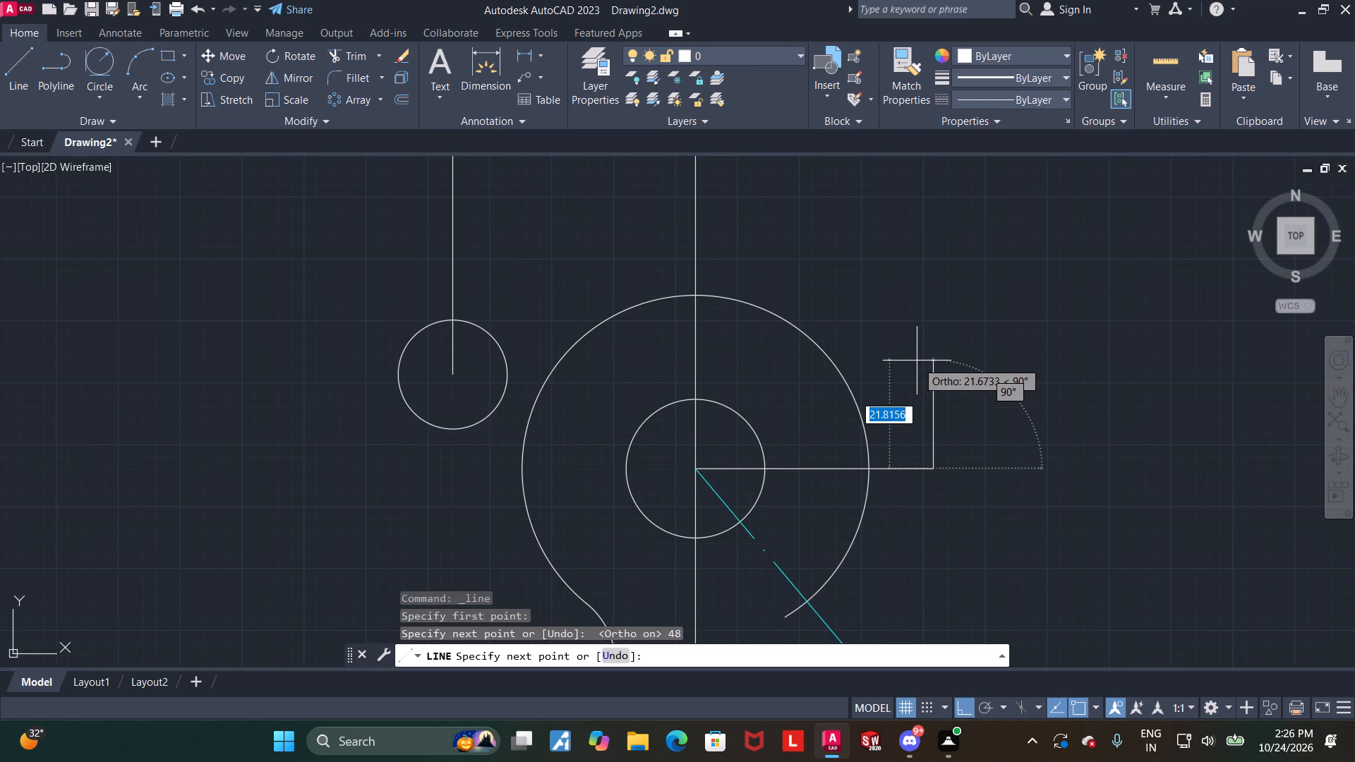
pyautogui.press('1')
pyautogui.press('9')
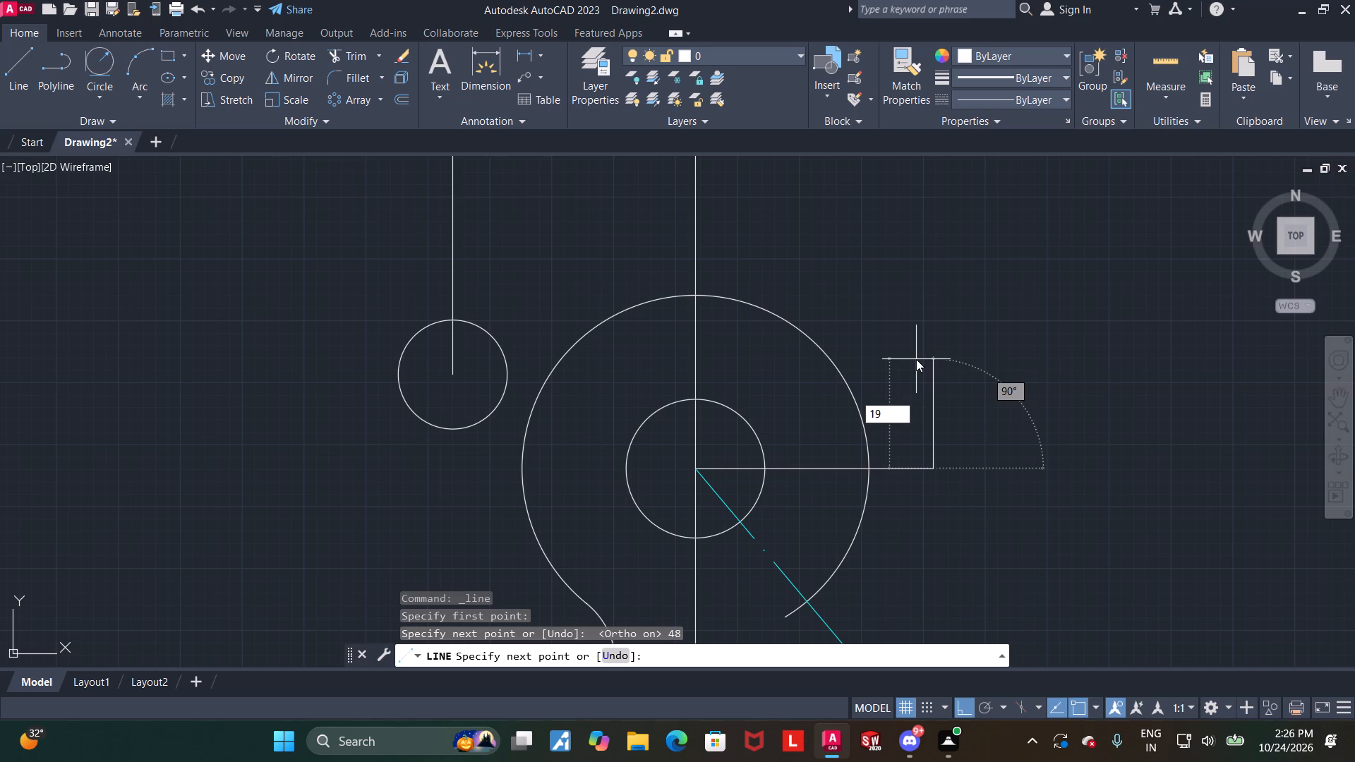
pyautogui.press('Return')
pyautogui.press('Escape')
# Draw a circle of radius 20 centred on the upper end of the short vertical line.
pyautogui.scroll(-1, 920, 374)
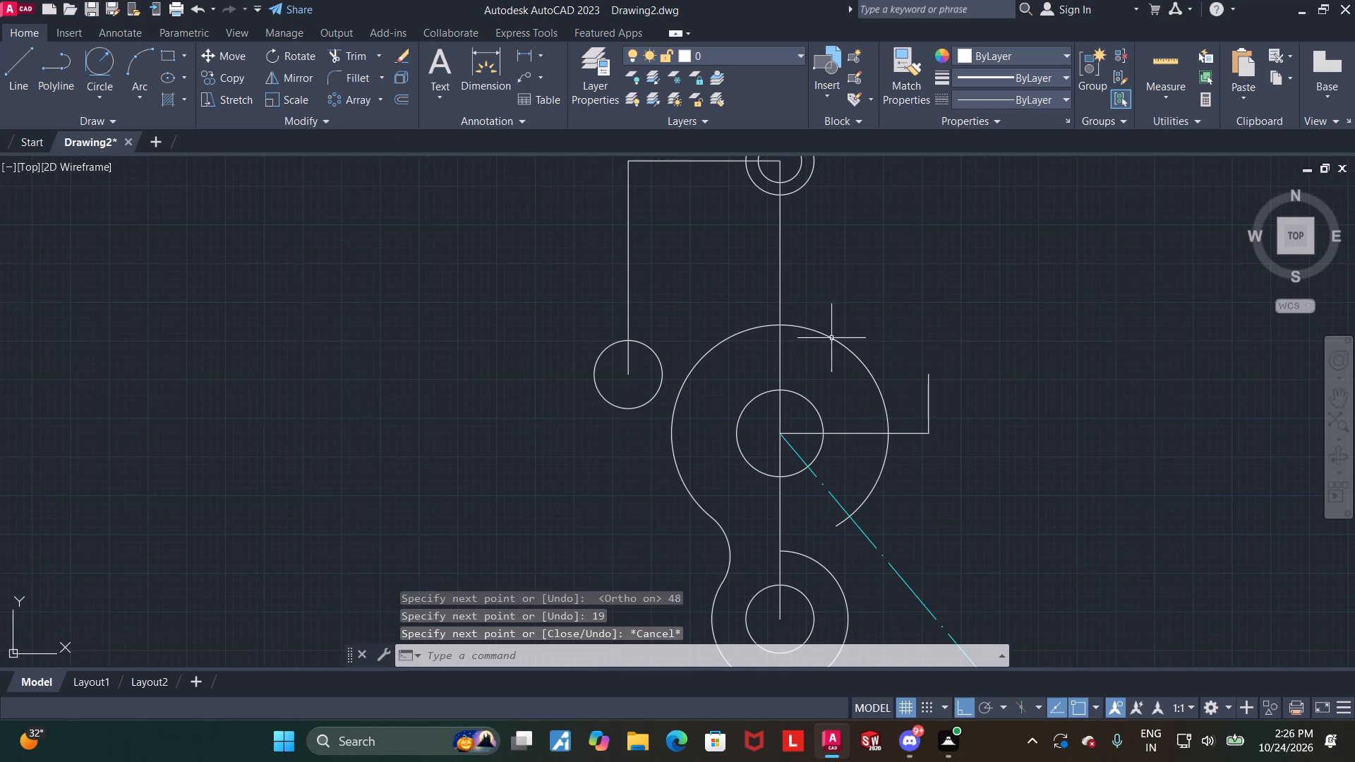
pyautogui.click(98, 114)
pyautogui.press('Escape')
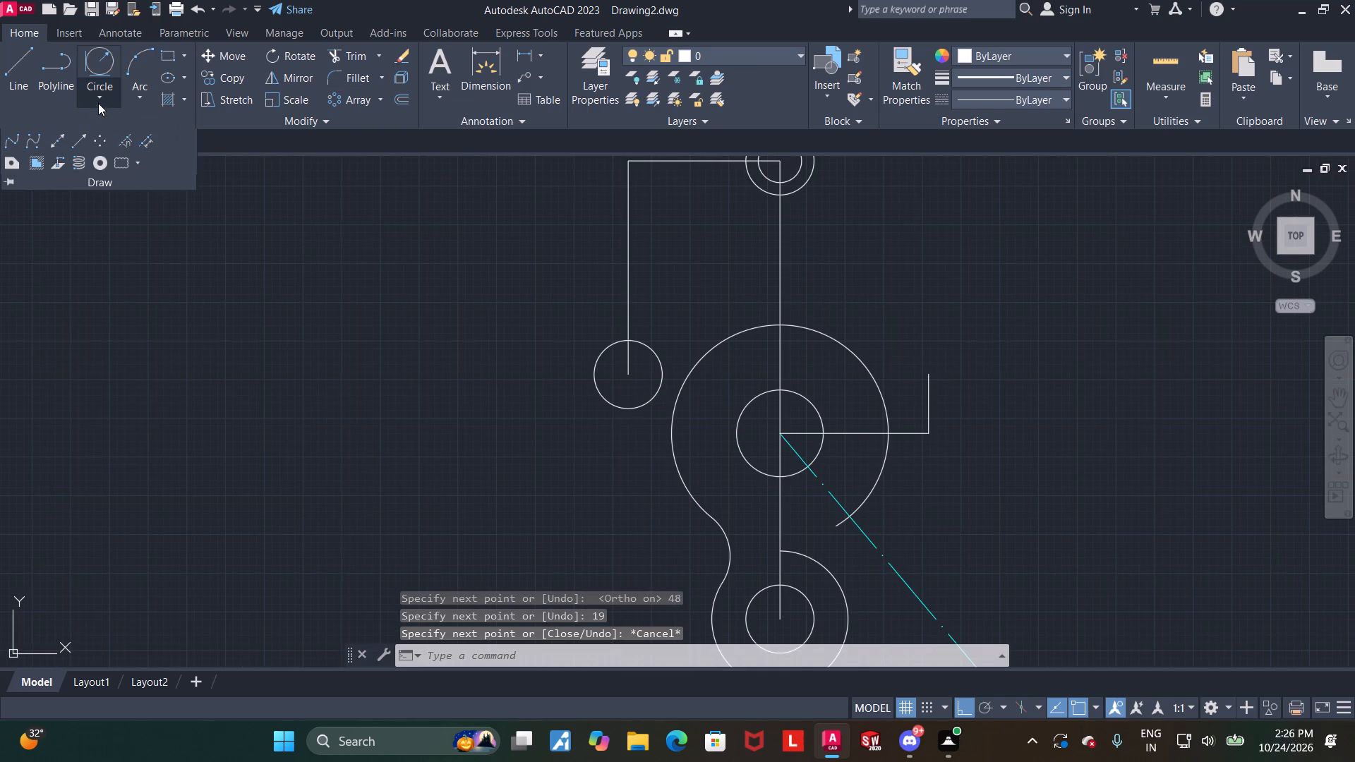
pyautogui.click(98, 103)
pyautogui.click(112, 122)
pyautogui.click(927, 375)
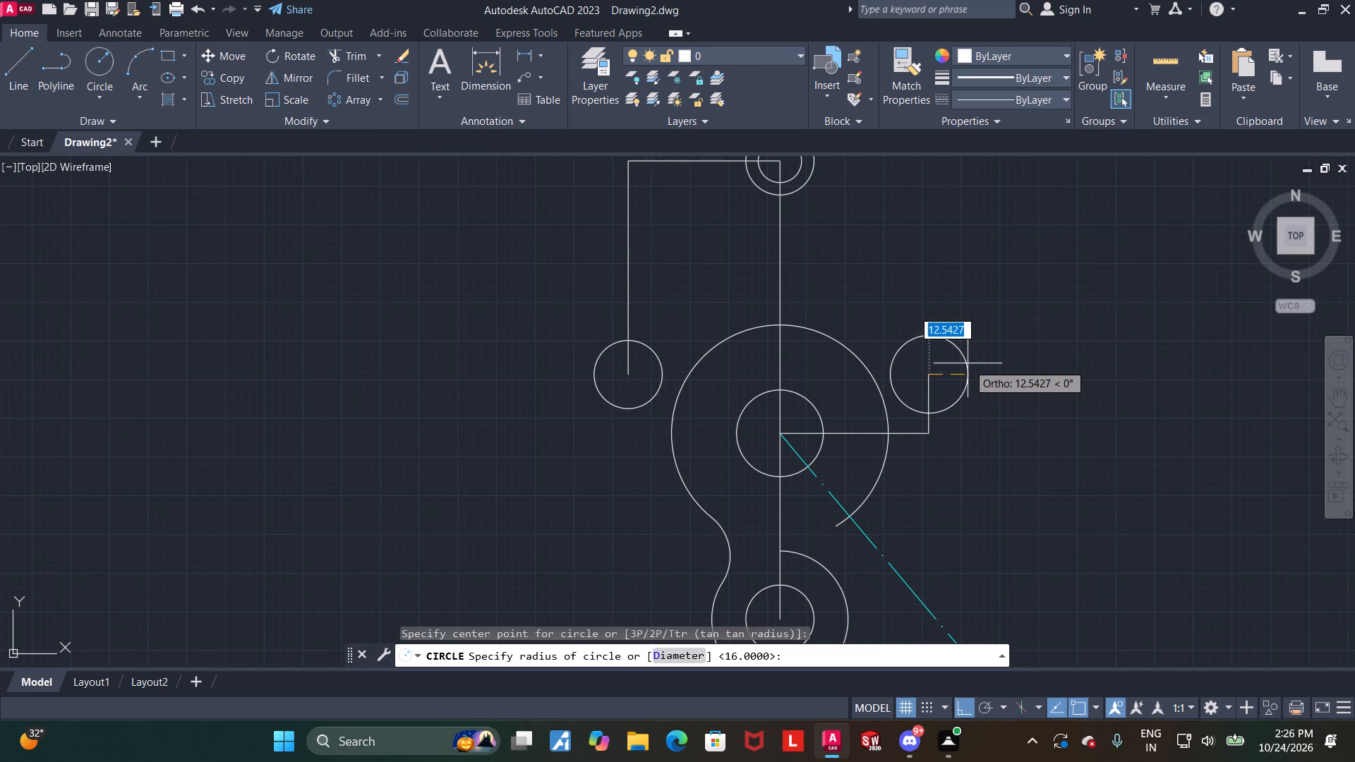
pyautogui.write('20')
pyautogui.press('Return')
pyautogui.press('Escape')
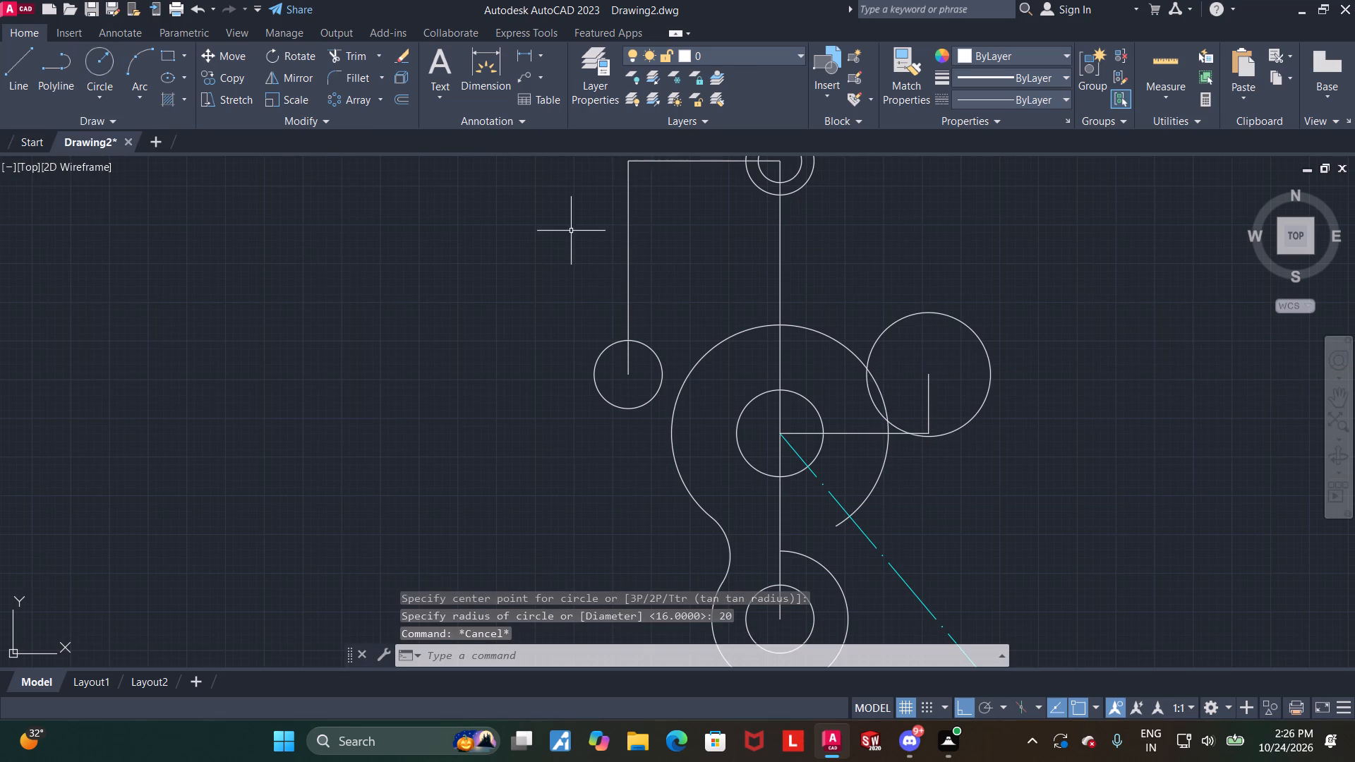
# Trim away all of the large arc right of the vertical centreline, including its leftover pieces by the circle and sloping line.
pyautogui.click(366, 47)
pyautogui.moveTo(833, 352); pyautogui.dragTo(833, 326)
pyautogui.click(880, 390)
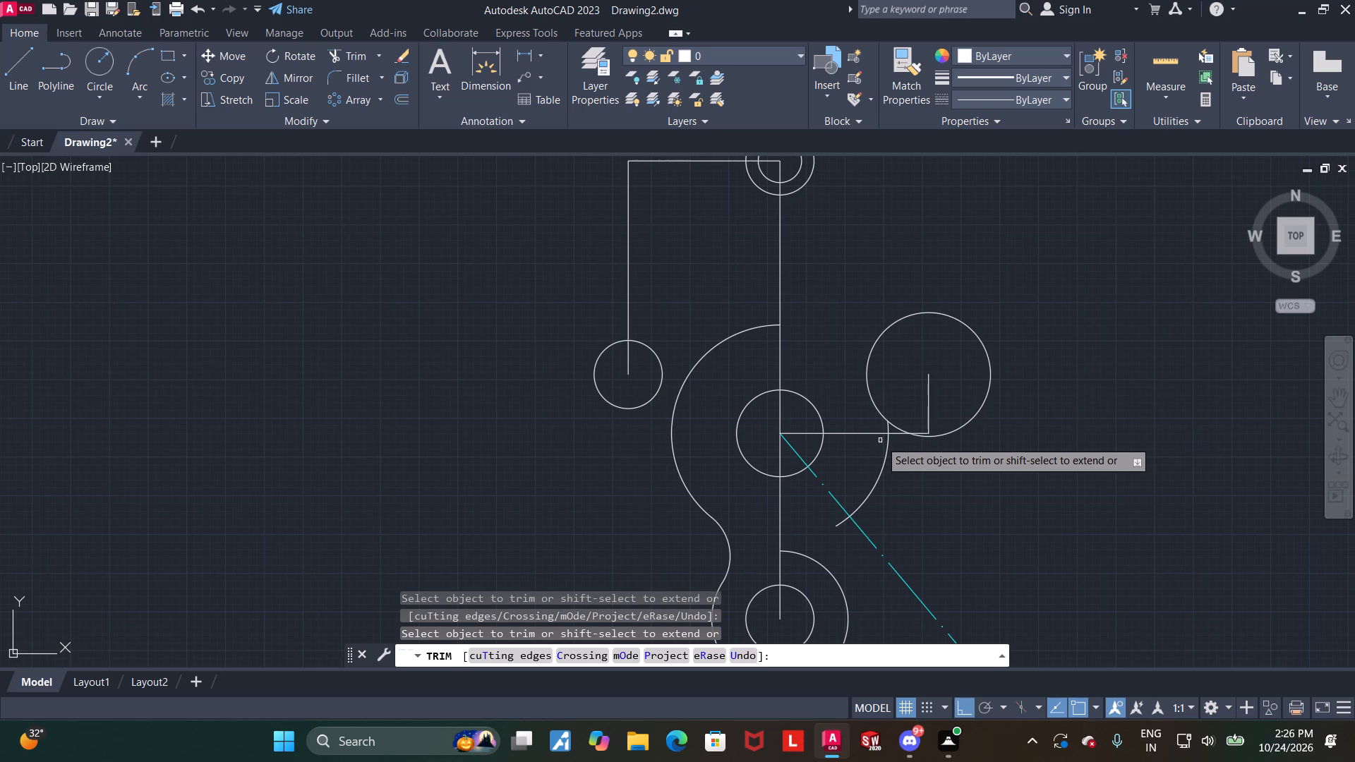
pyautogui.click(886, 464)
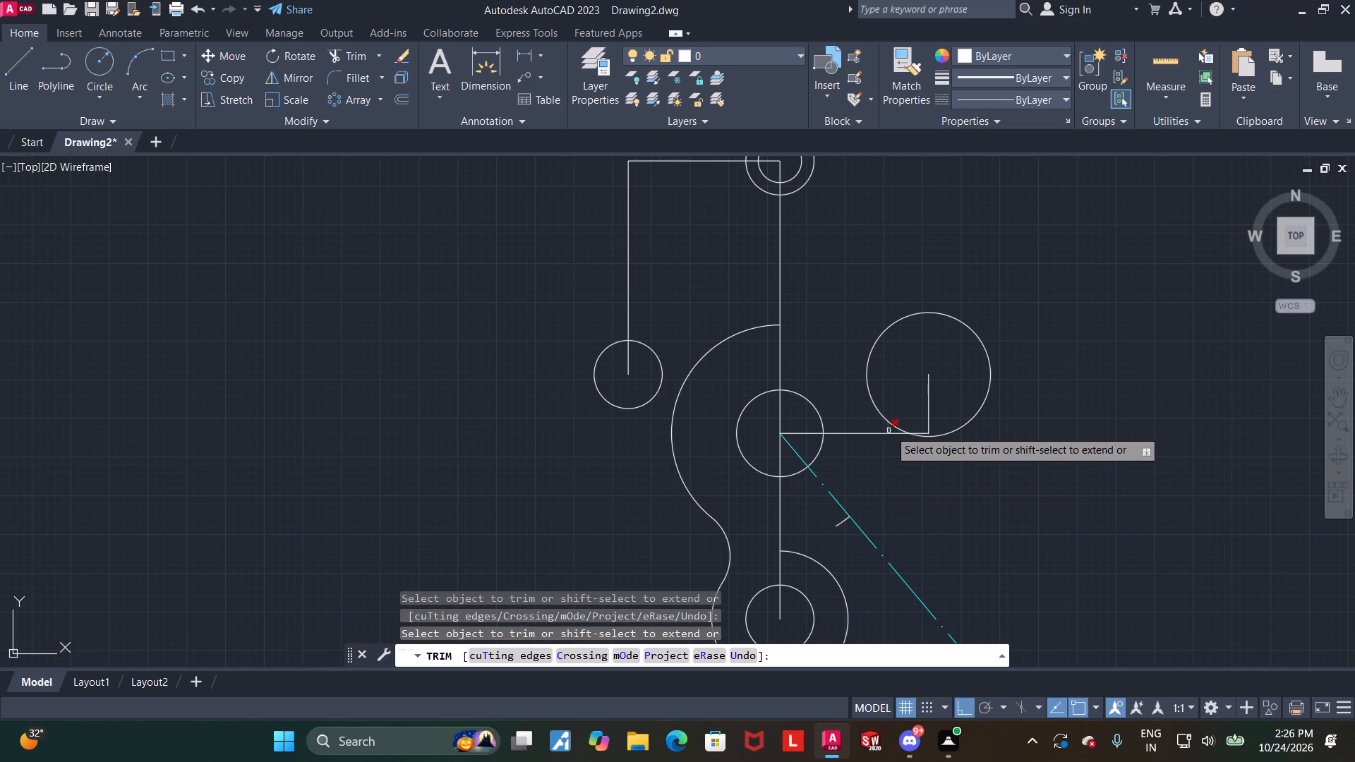
pyautogui.click(890, 429)
pyautogui.click(841, 521)
pyautogui.press('Escape')
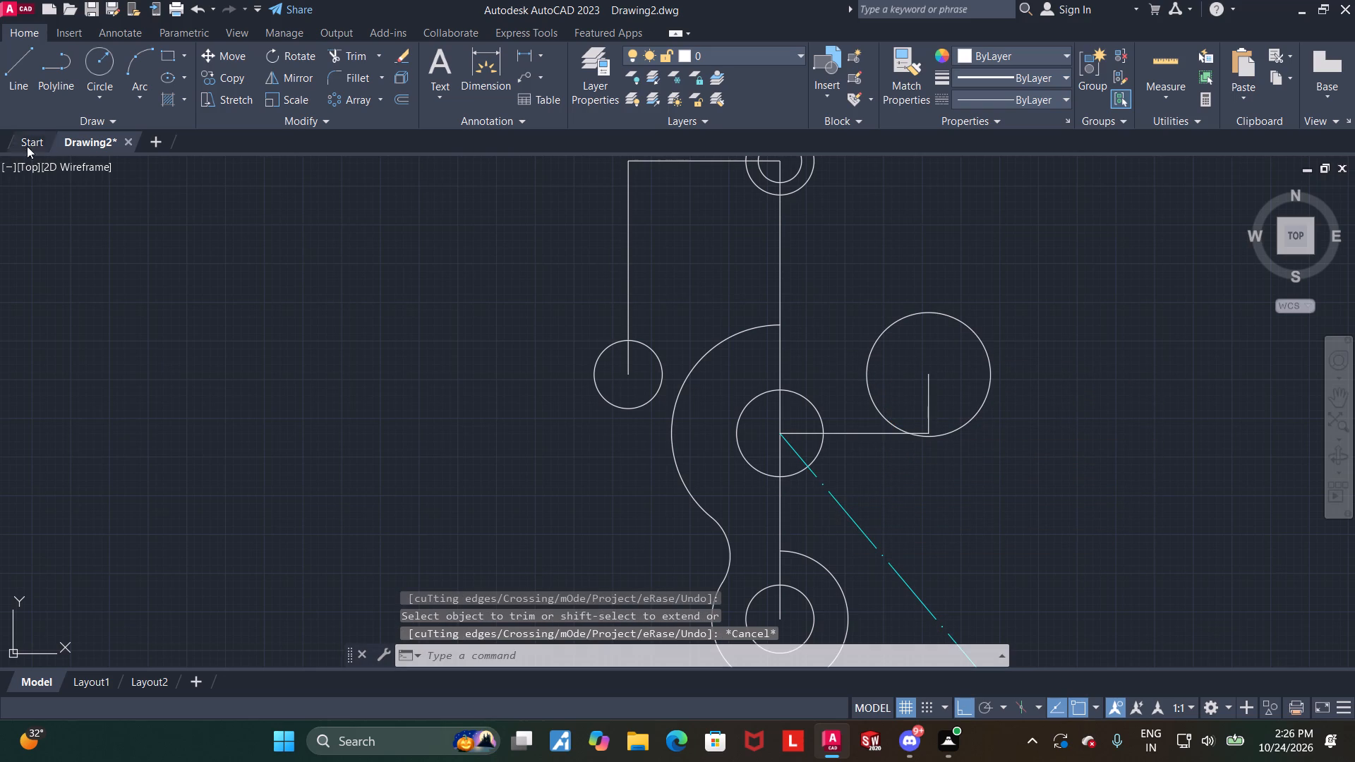
# Draw a concentric circle of radius 11 inside the radius 20 circle.
pyautogui.click(92, 64)
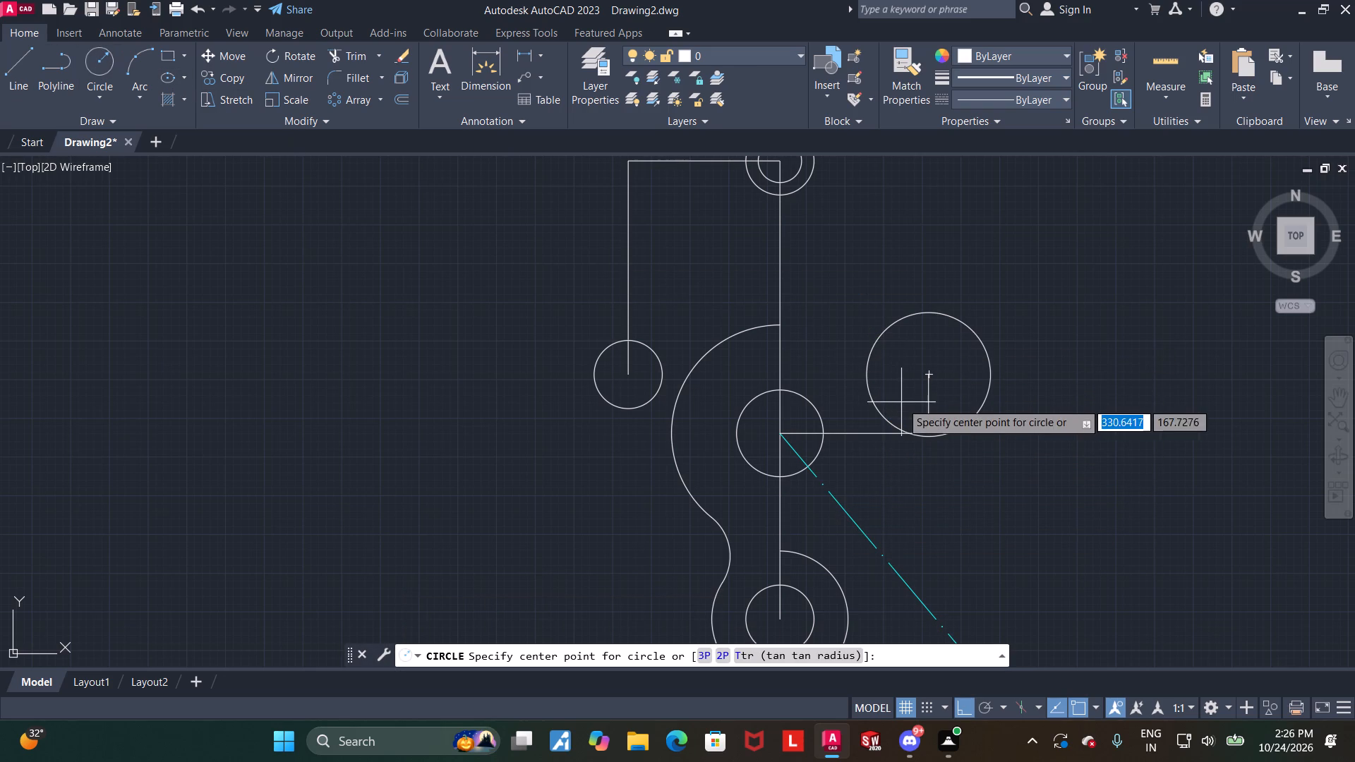
pyautogui.click(926, 377)
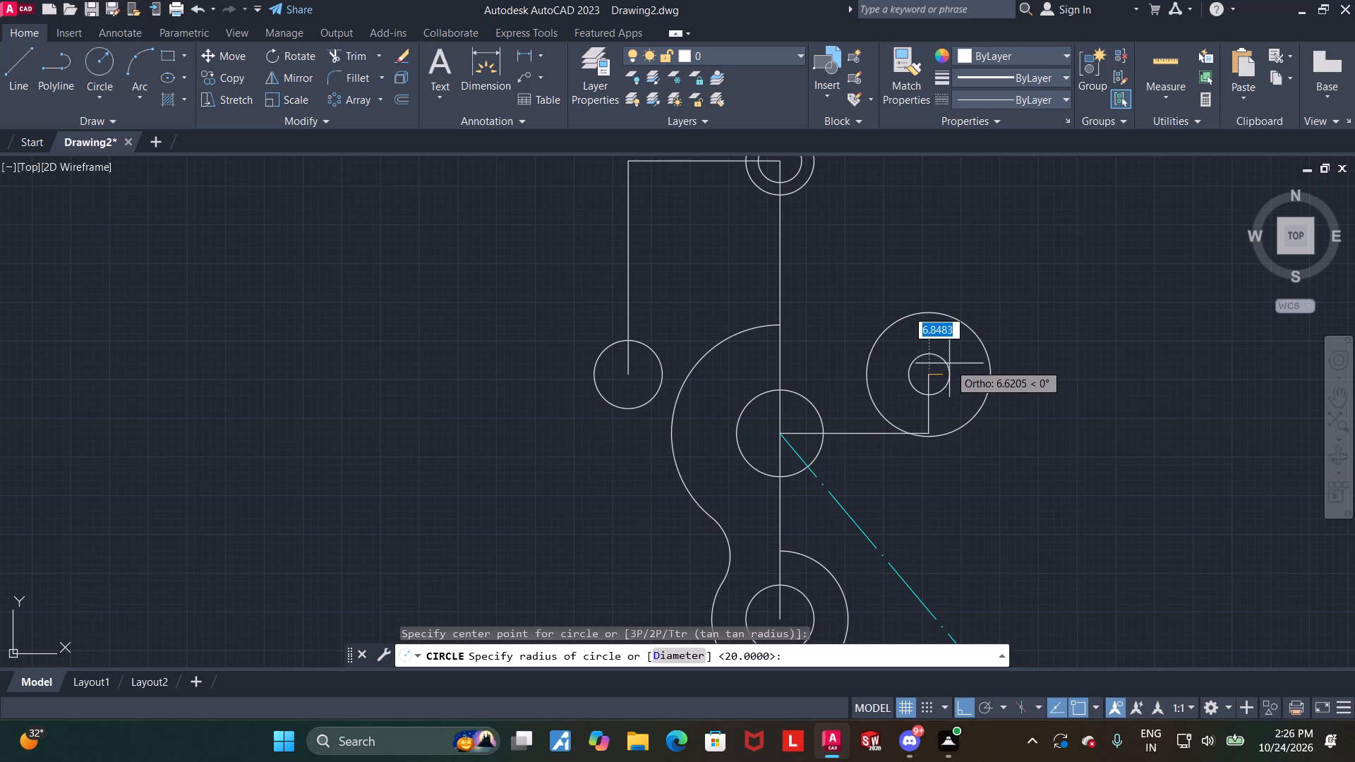
pyautogui.write('11')
pyautogui.press('Return')
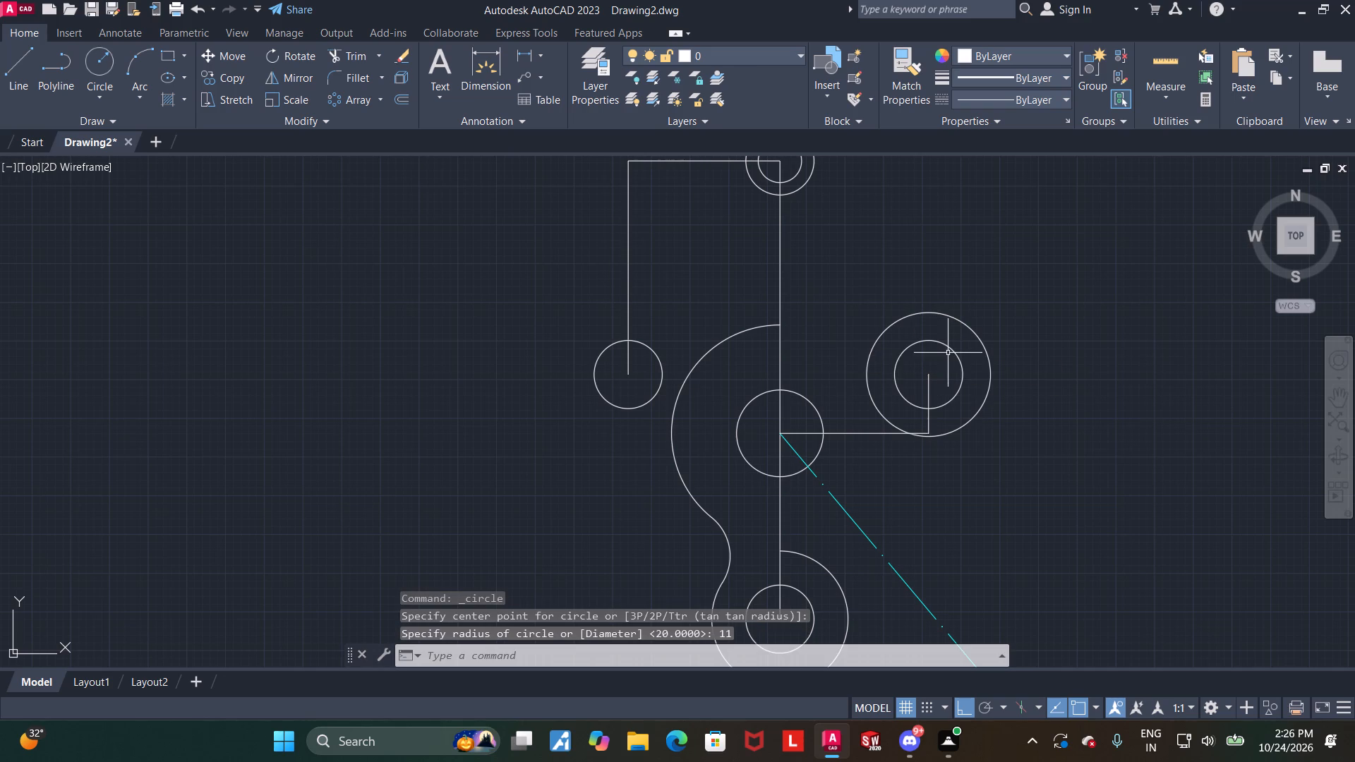
pyautogui.press('Escape')
pyautogui.scroll(-2, 948, 382)
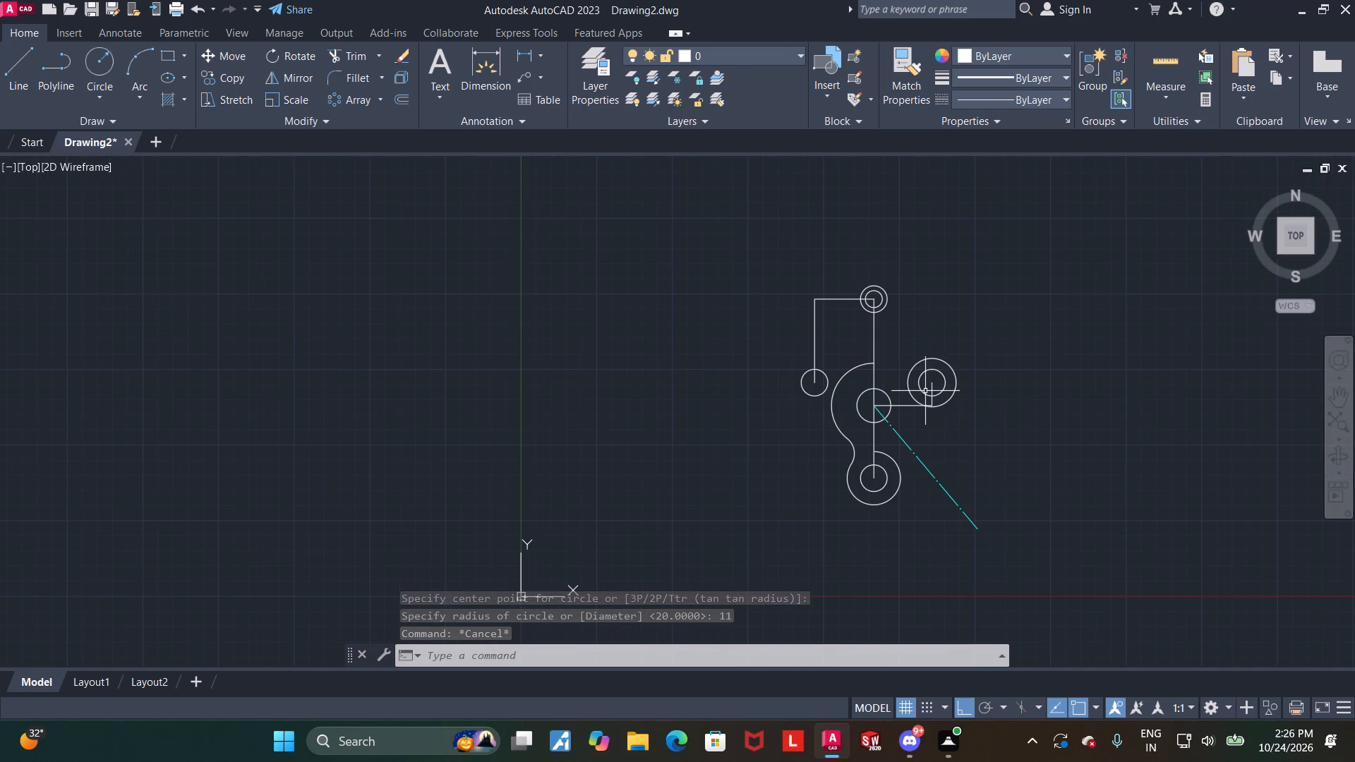
# Draw a horizontal line 22 long to the right from the centre of the top concentric circles.
pyautogui.scroll(1, 972, 449)
pyautogui.moveTo(983, 399); pyautogui.dragTo(918, 472, button='middle')
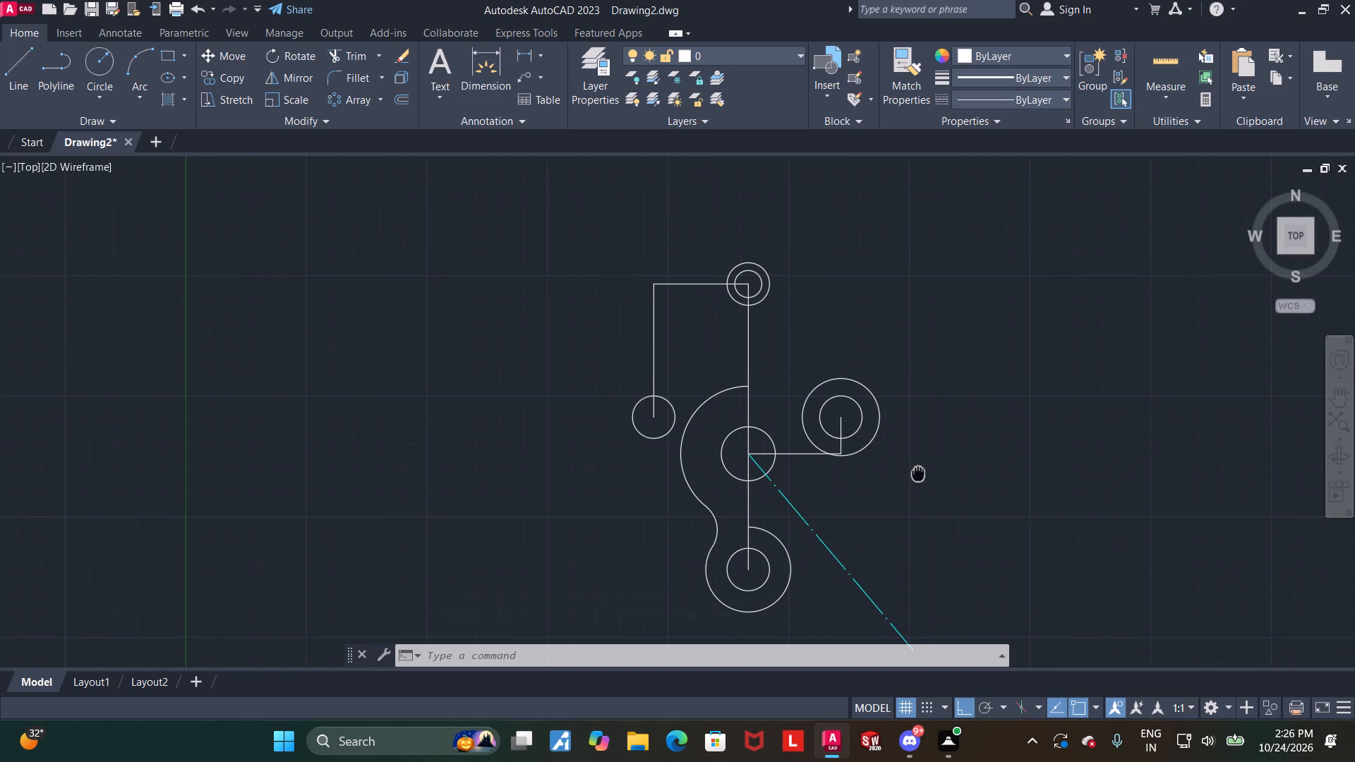
pyautogui.moveTo(918, 472); pyautogui.dragTo(917, 473, button='middle')
pyautogui.scroll(1, 915, 436)
pyautogui.moveTo(913, 437); pyautogui.dragTo(884, 477, button='middle')
pyautogui.scroll(-1, 873, 418)
pyautogui.moveTo(879, 363); pyautogui.dragTo(857, 413, button='middle')
pyautogui.scroll(1, 843, 402)
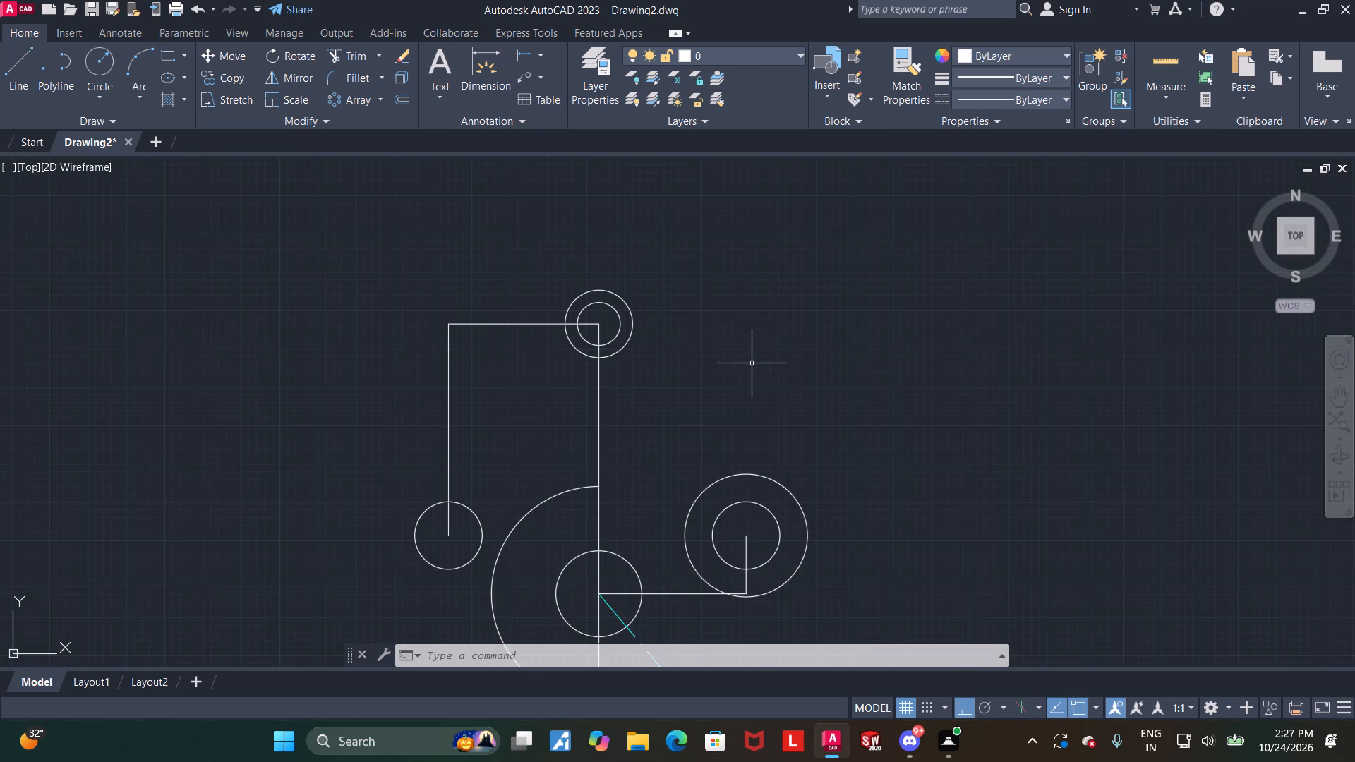
pyautogui.scroll(1, 750, 363)
pyautogui.click(15, 52)
pyautogui.scroll(2, 546, 272)
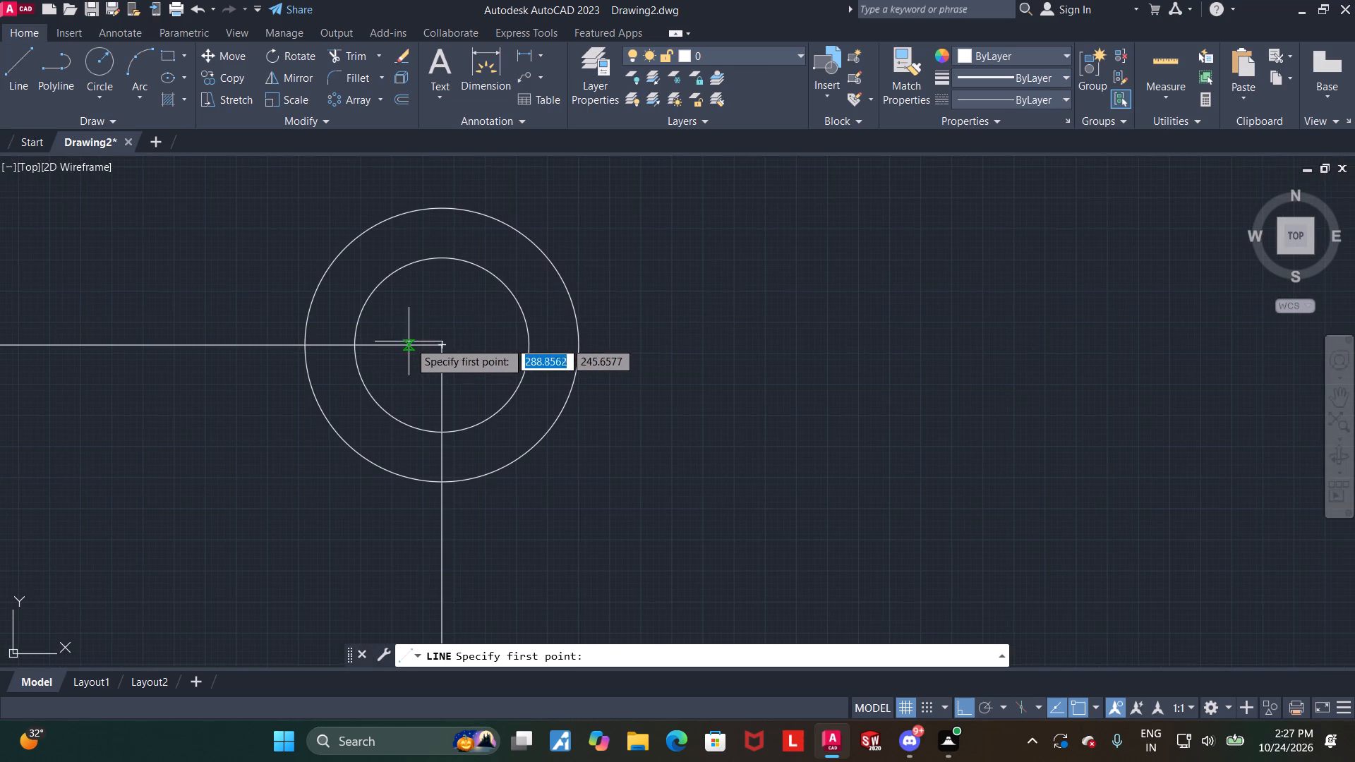
pyautogui.click(445, 344)
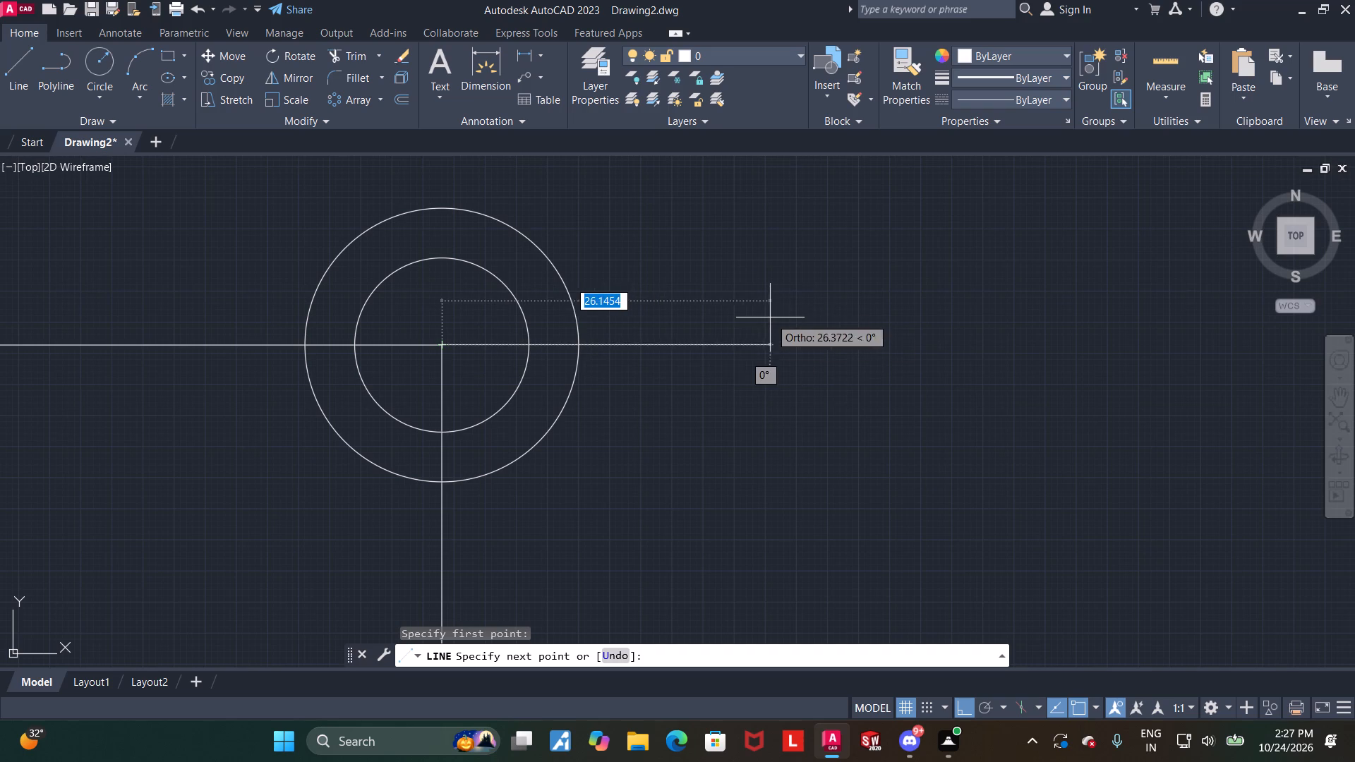
pyautogui.write('22')
pyautogui.press('Return')
pyautogui.press('Escape')
# Draw a vertical line downward from the right end of the 22-long horizontal line, ending above the right-hand circles.
pyautogui.scroll(-3, 582, 289)
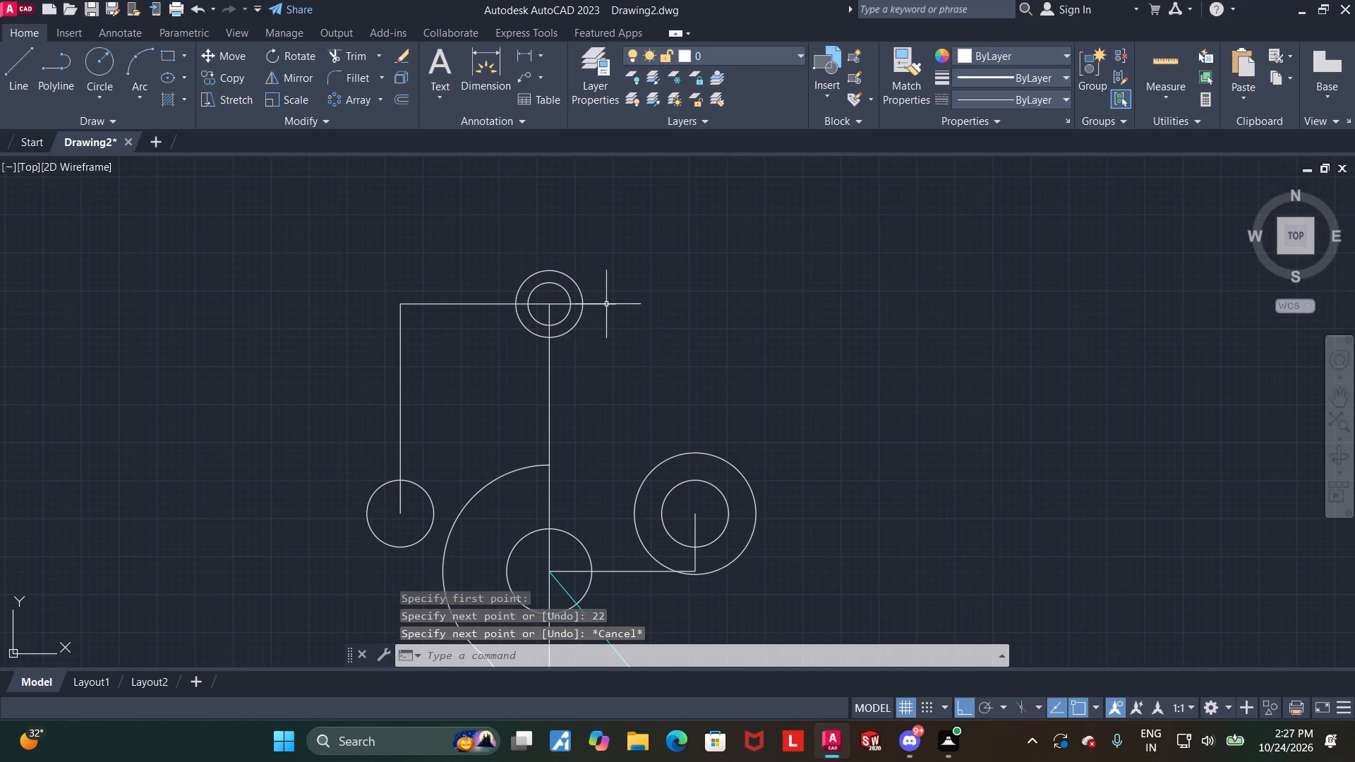
pyautogui.click(7, 81)
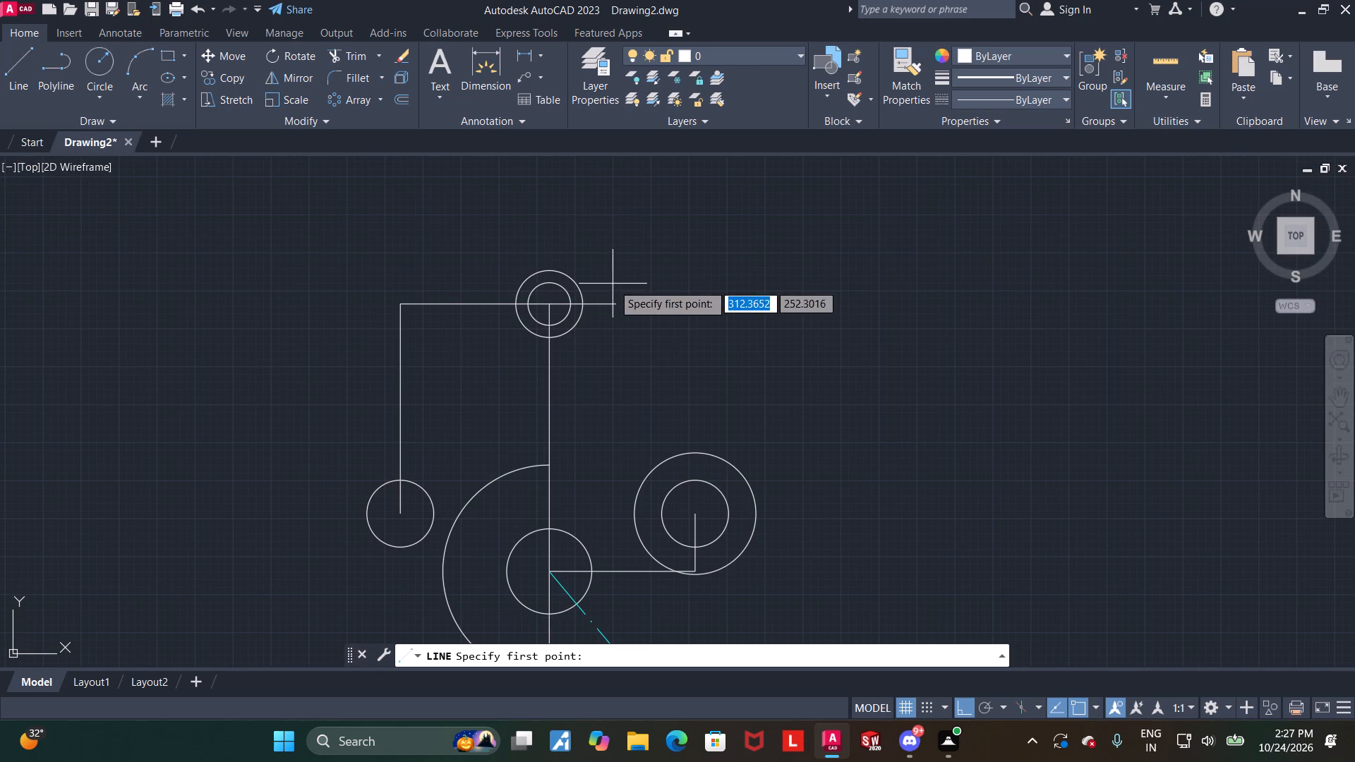
pyautogui.click(615, 301)
pyautogui.click(595, 415)
pyautogui.press('Escape')
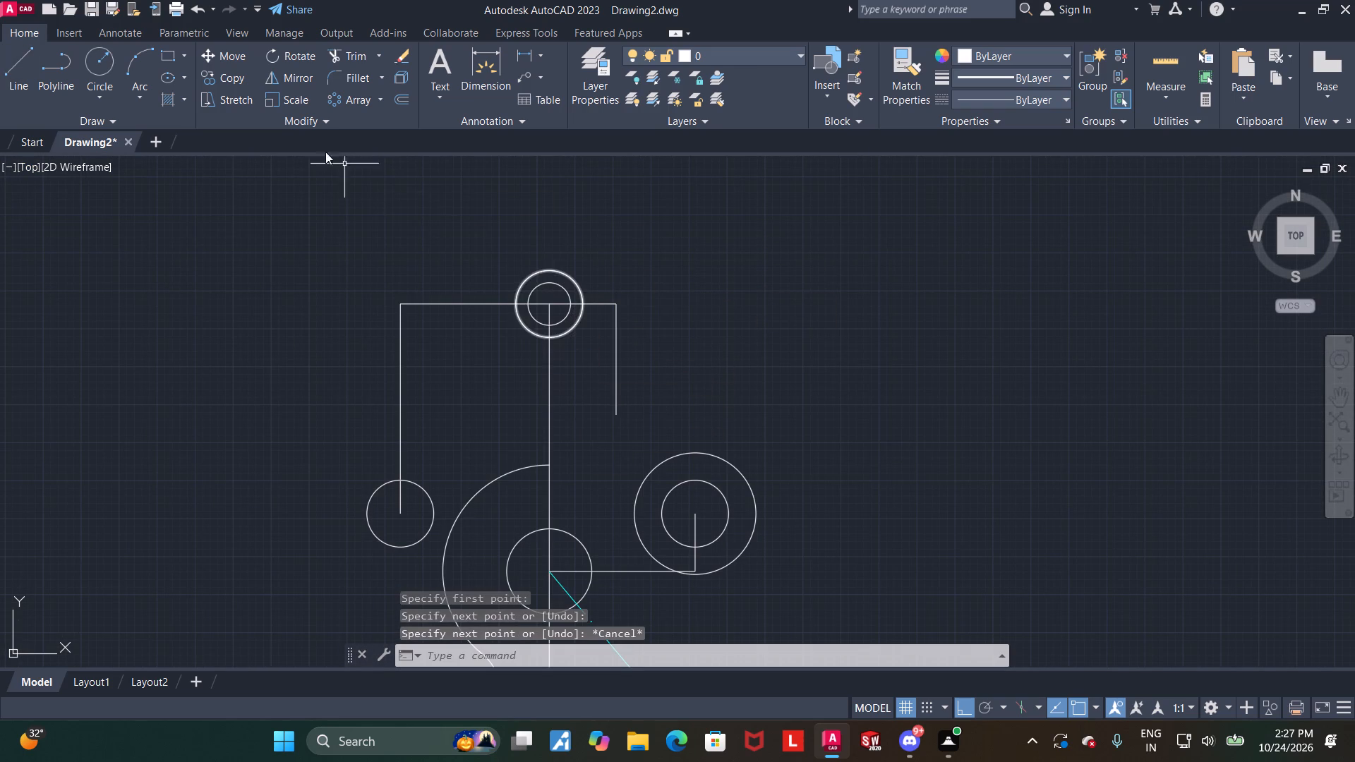
# Draw a radius 44 circle tangent to the new vertical line and the outer right-hand circle of radius 20.
pyautogui.click(110, 87)
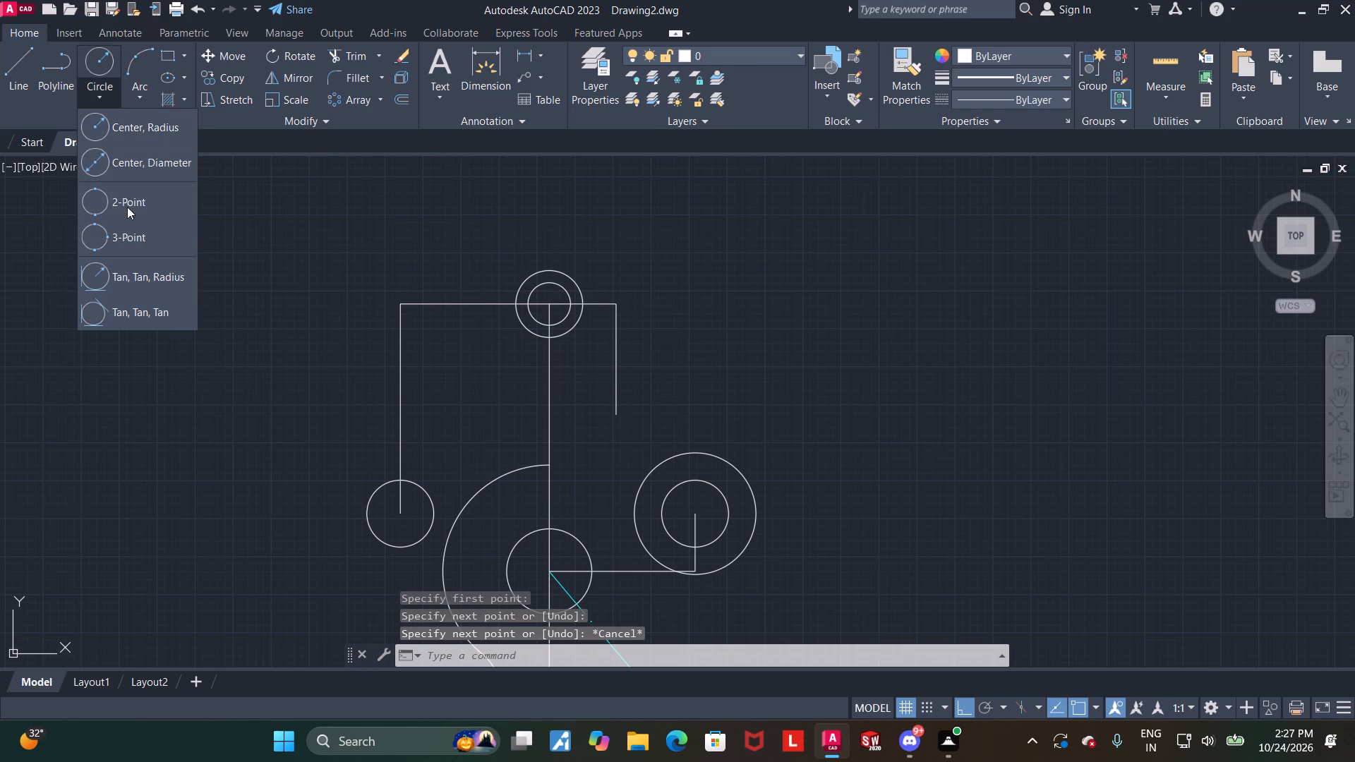
pyautogui.click(124, 265)
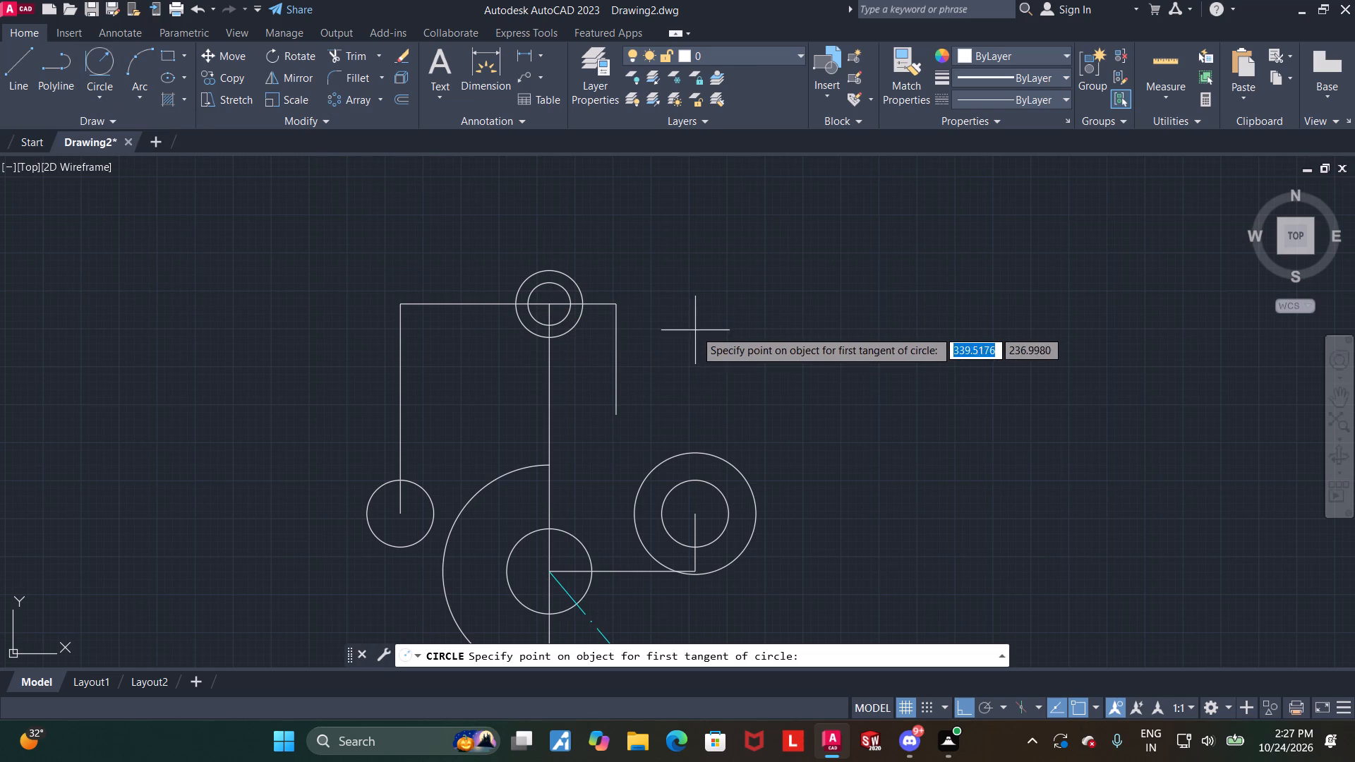
pyautogui.click(622, 310)
pyautogui.click(741, 471)
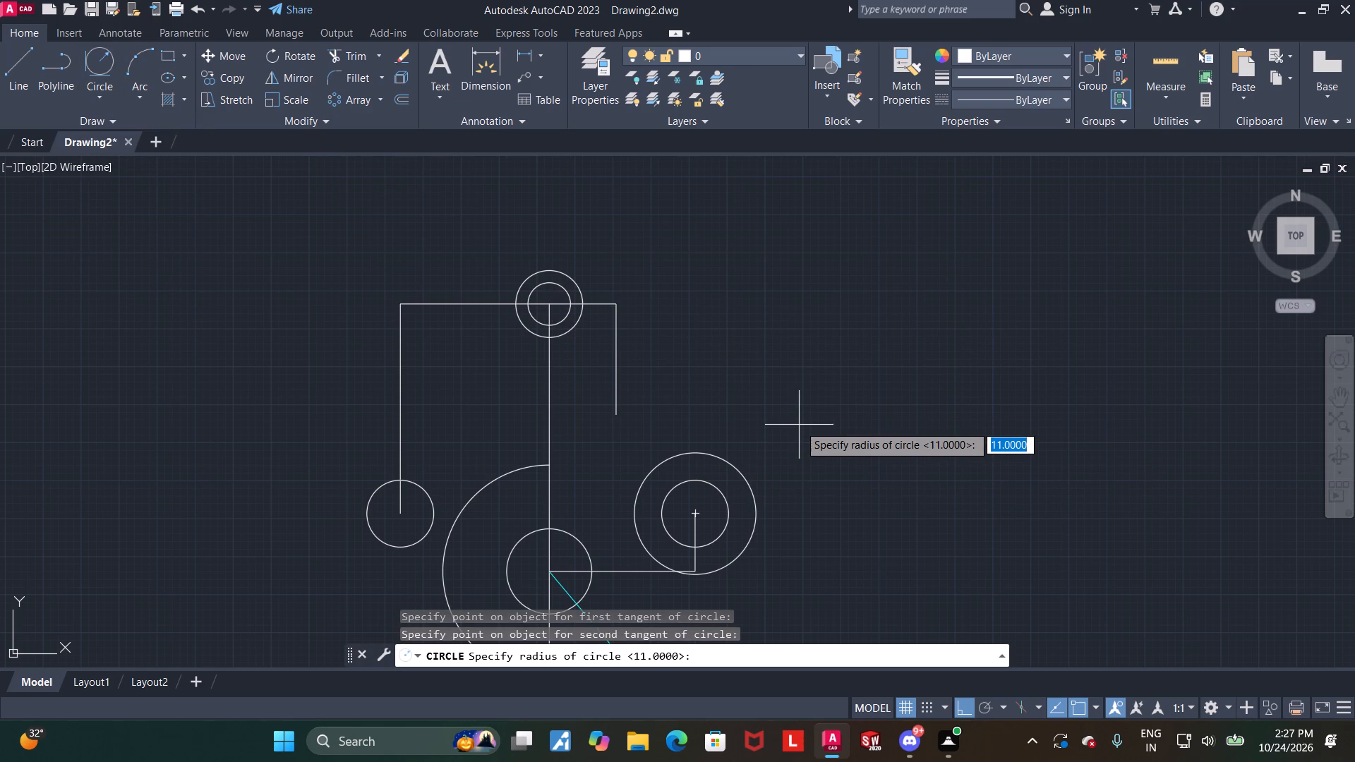
pyautogui.write('44')
pyautogui.press('Return')
pyautogui.press('Escape')
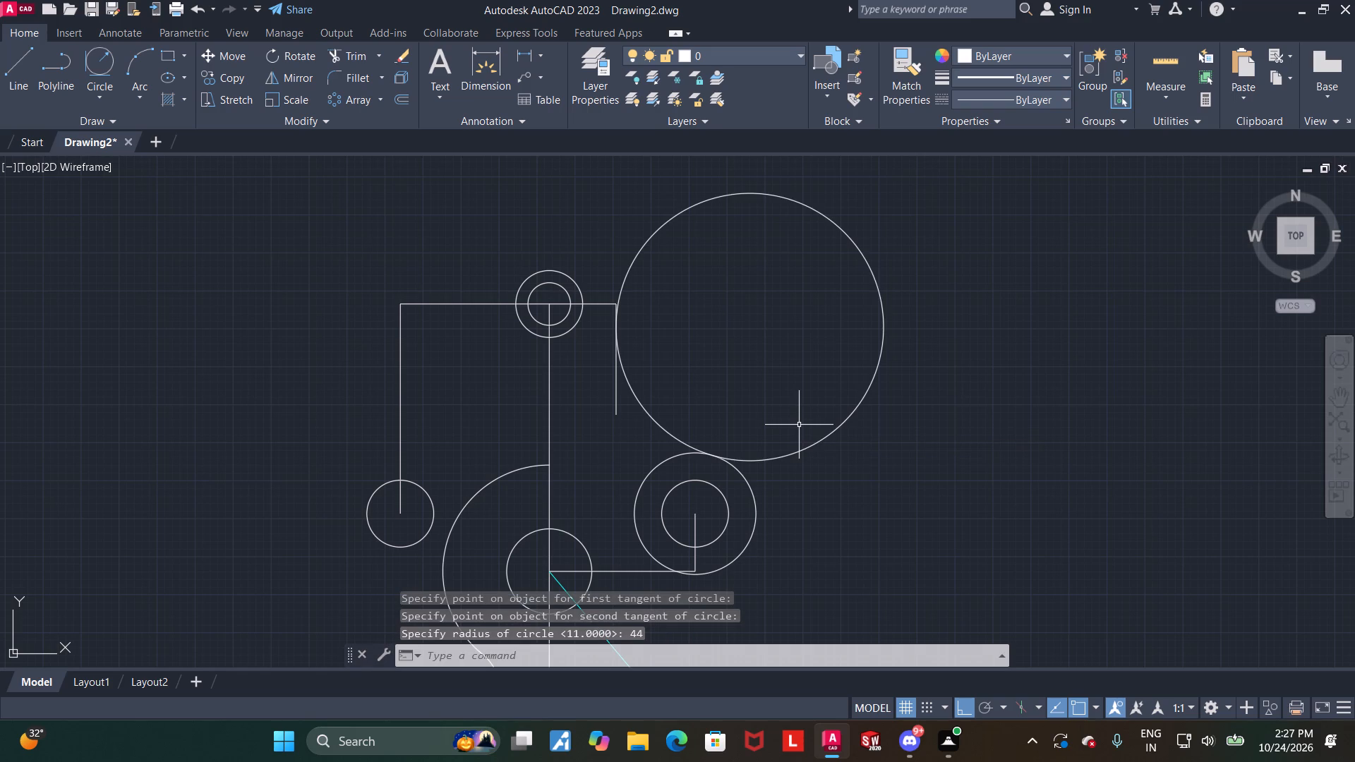
# Trim the radius 44 circle to the concave arc between its tangent points, and cut off the vertical line below the tangency.
pyautogui.scroll(3, 706, 368)
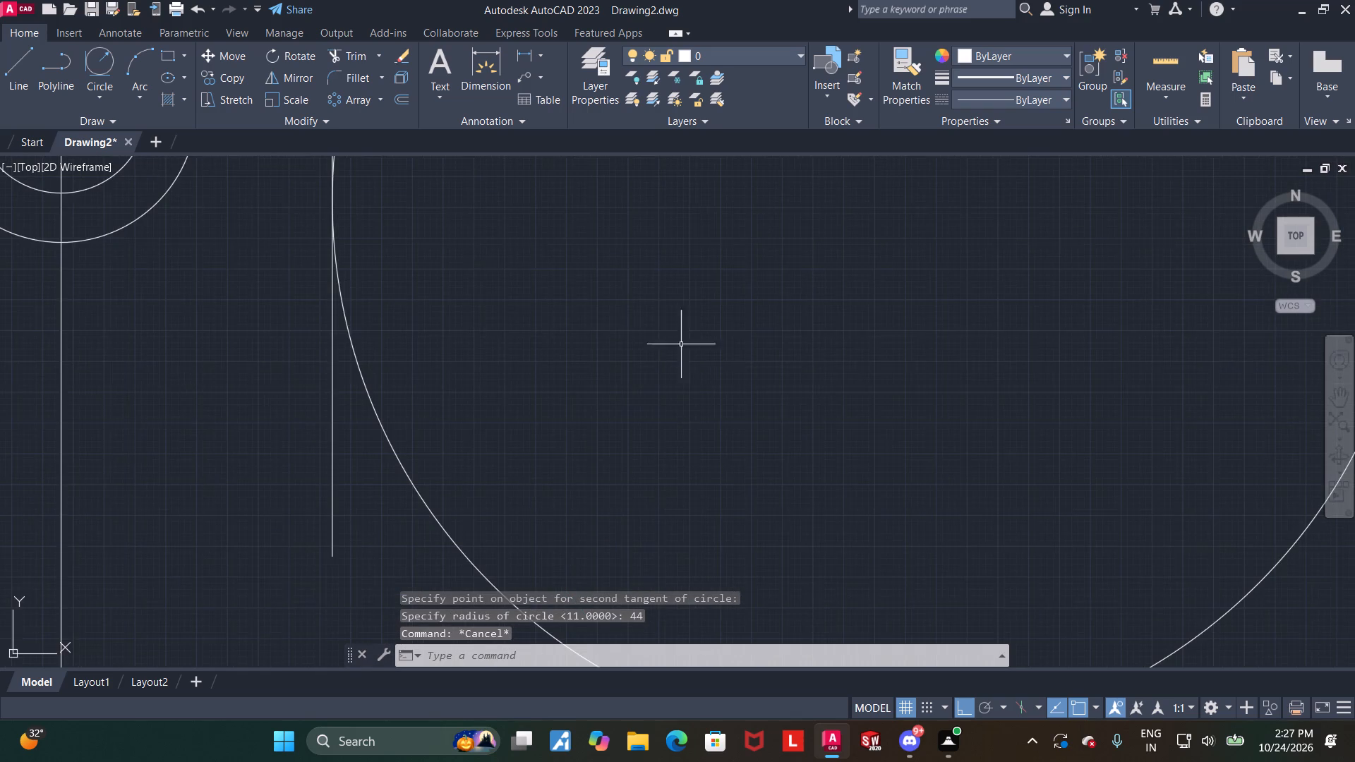
pyautogui.scroll(1, 604, 302)
pyautogui.scroll(-3, 604, 302)
pyautogui.scroll(3, 490, 194)
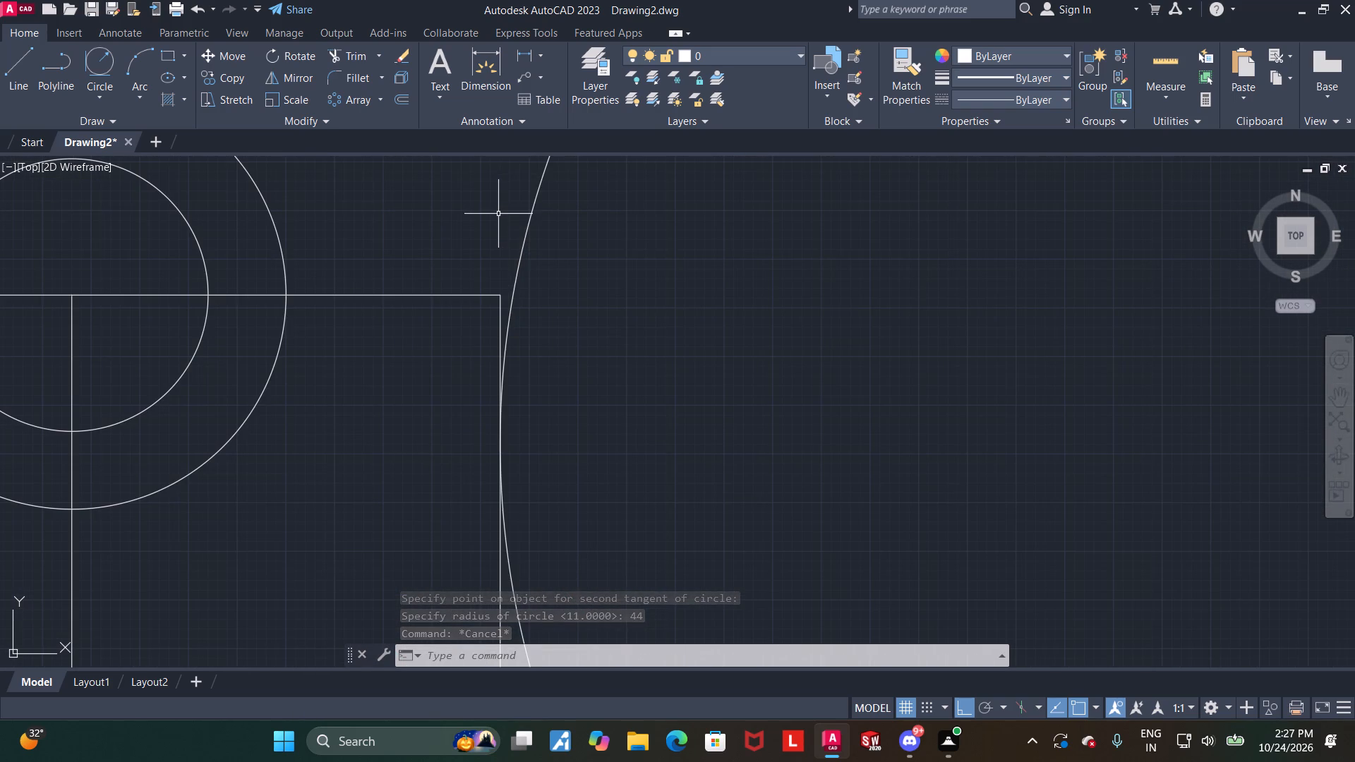
pyautogui.scroll(-3, 512, 289)
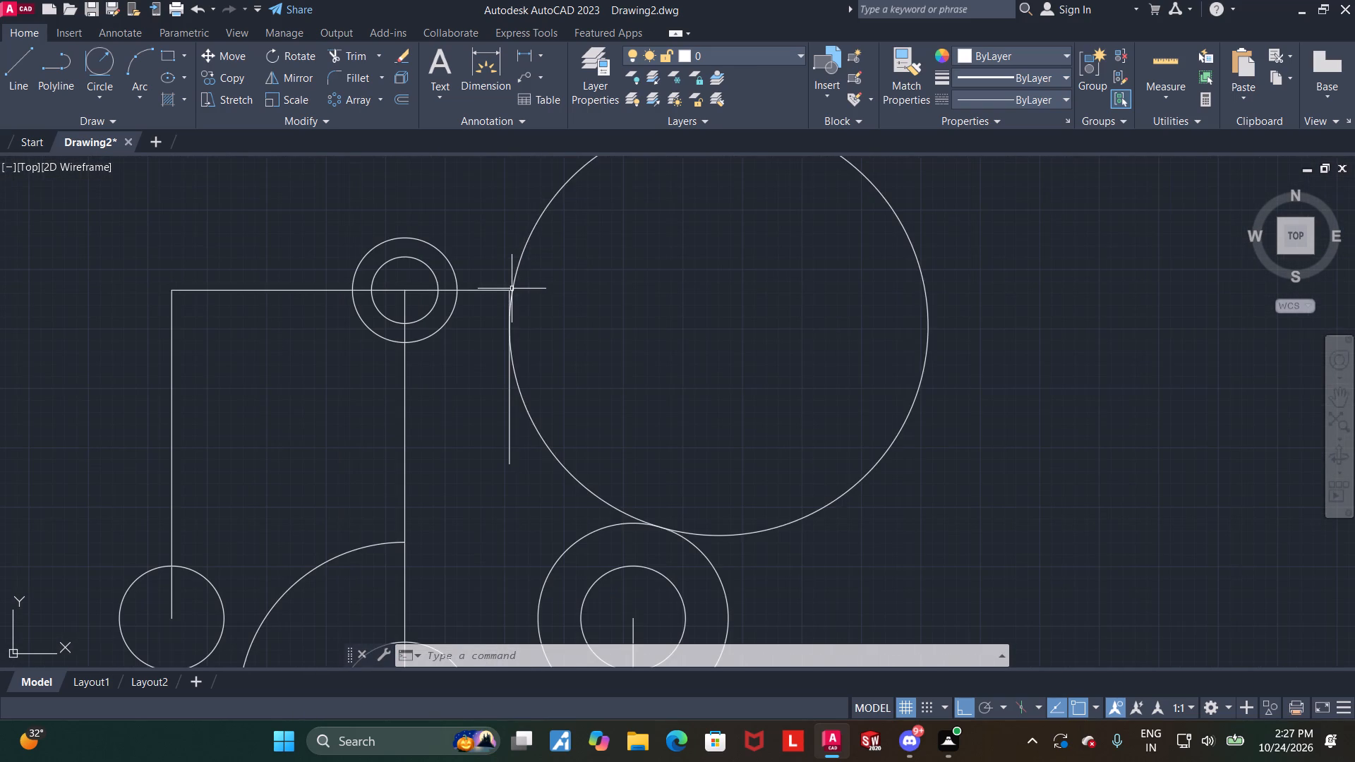
pyautogui.click(344, 62)
pyautogui.moveTo(833, 407); pyautogui.dragTo(1089, 377)
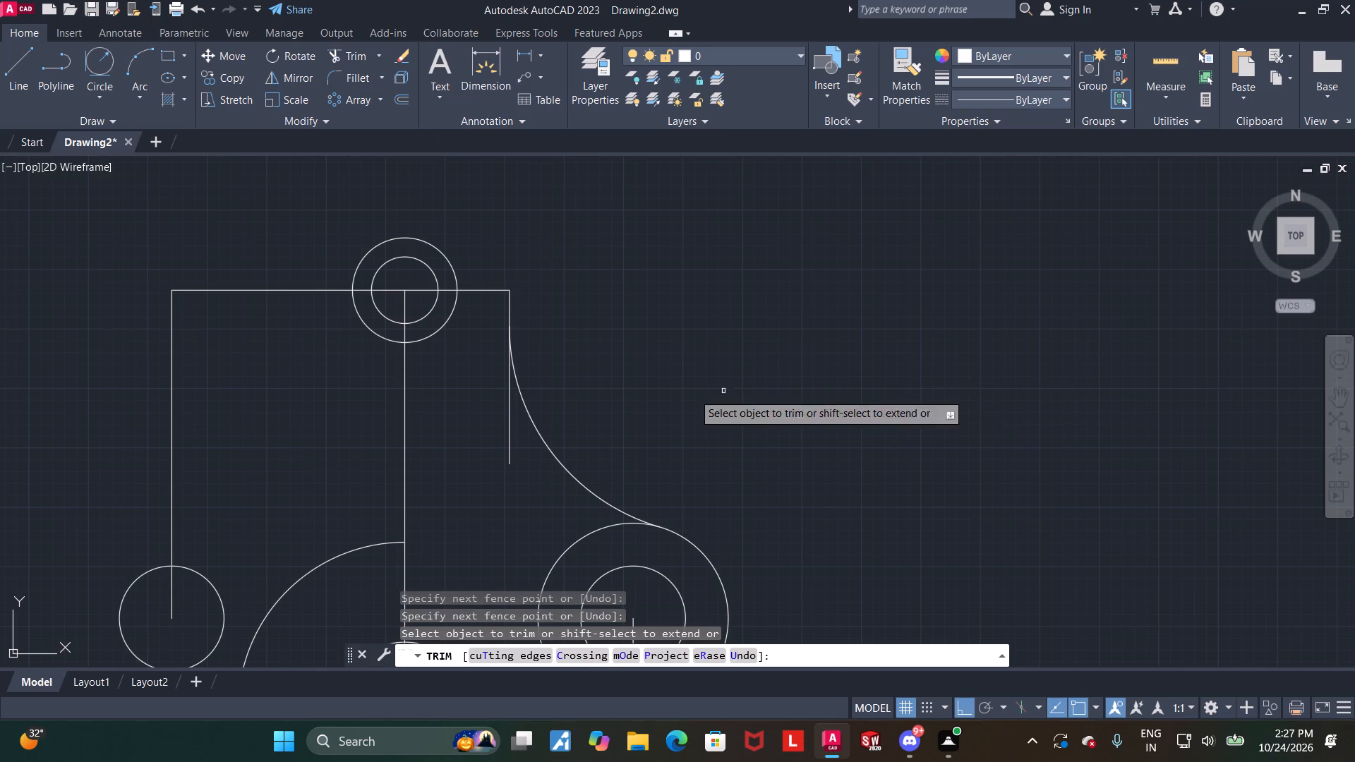
pyautogui.click(507, 438)
pyautogui.scroll(3, 505, 320)
pyautogui.scroll(-2, 510, 279)
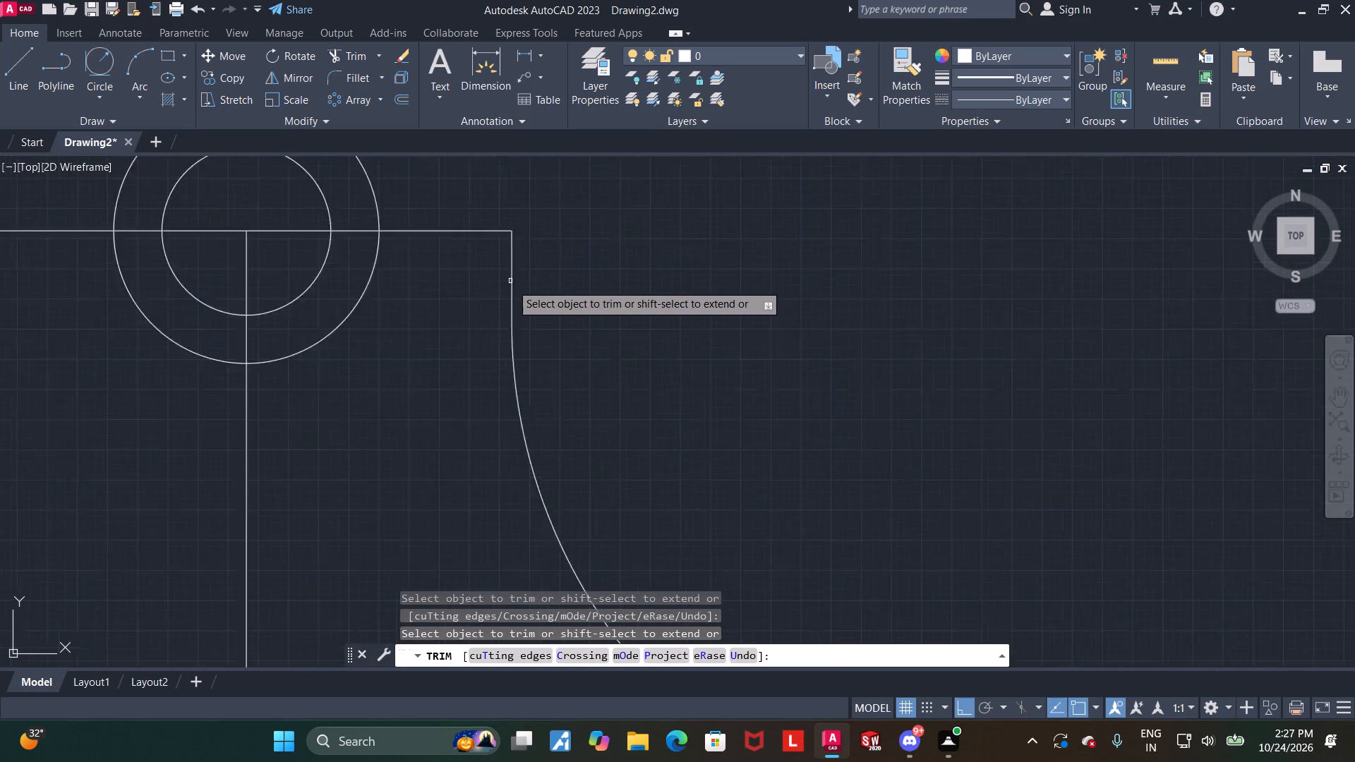
pyautogui.scroll(-3, 511, 286)
pyautogui.press('Escape')
# Trim away the inner left part of the radius 20 circle between the tangent arc and the horizontal line.
pyautogui.scroll(3, 535, 296)
pyautogui.scroll(3, 452, 227)
pyautogui.scroll(-3, 481, 340)
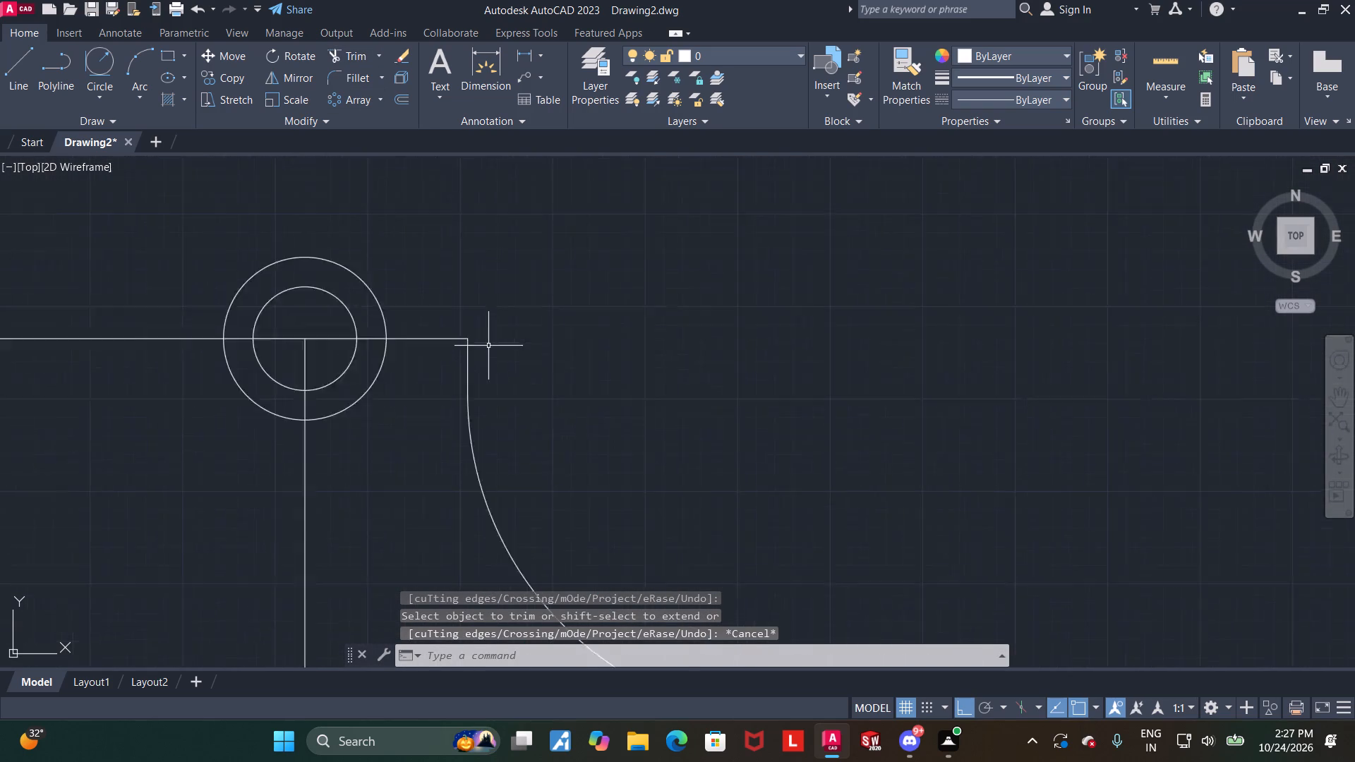
pyautogui.scroll(-2, 488, 346)
pyautogui.moveTo(468, 479); pyautogui.dragTo(486, 393, button='middle')
pyautogui.scroll(1, 505, 422)
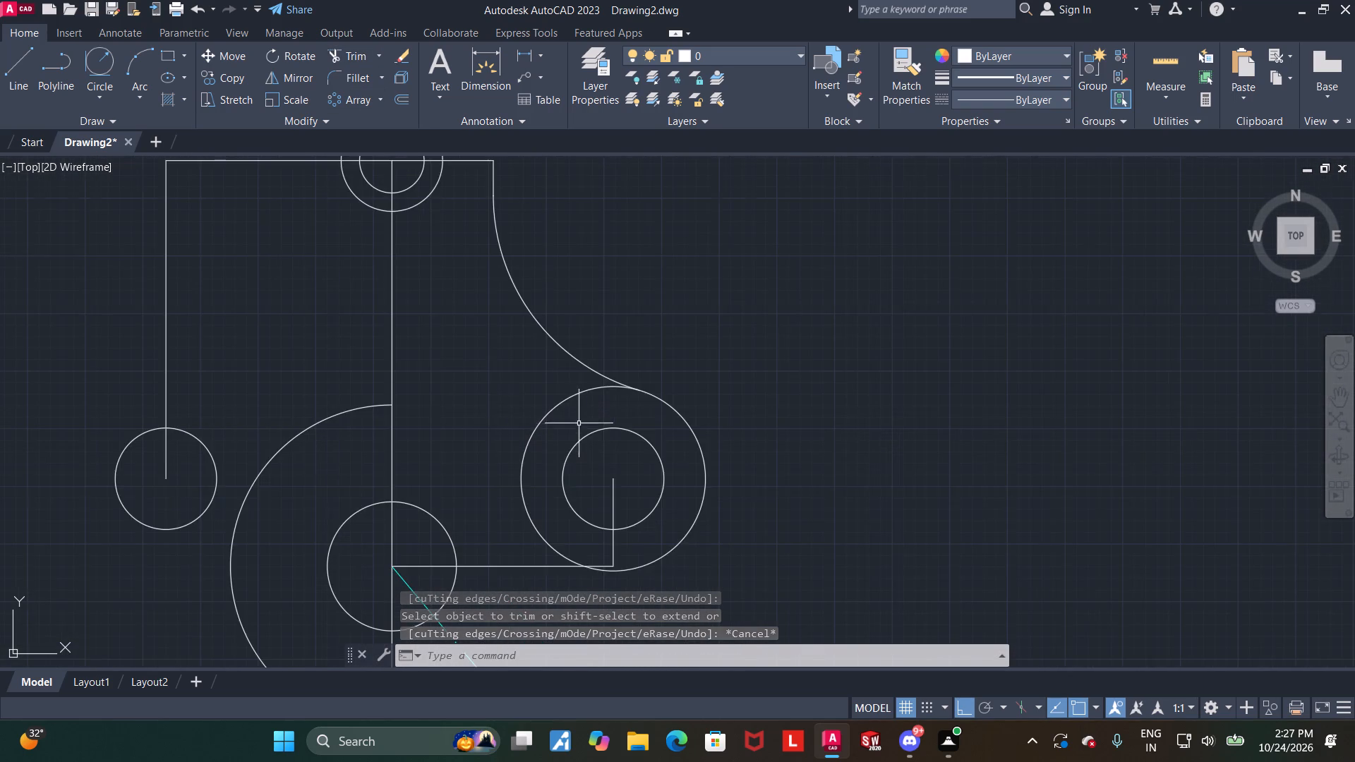
pyautogui.scroll(1, 579, 423)
pyautogui.press('Escape')
pyautogui.click(328, 60)
pyautogui.moveTo(539, 431); pyautogui.dragTo(455, 375)
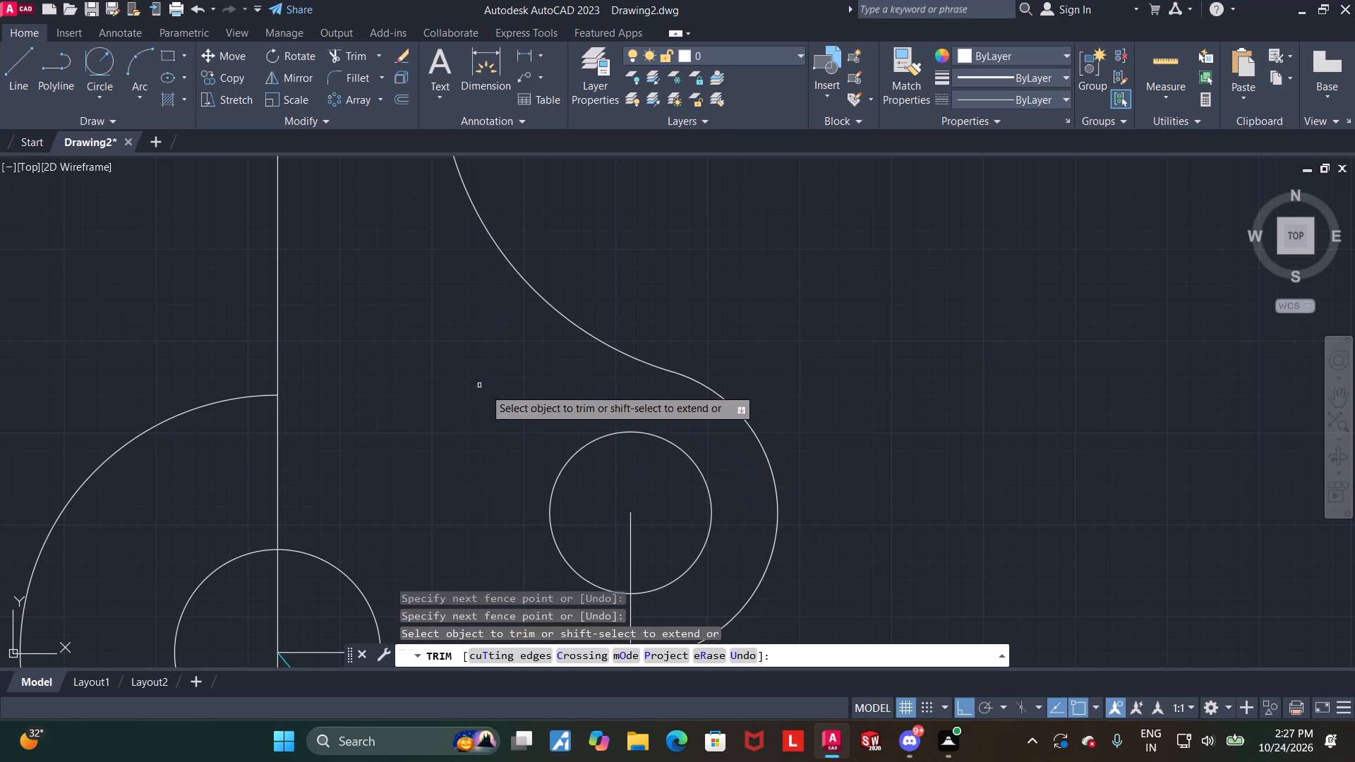
# Draw a vertical line downward from the left quadrant of the top outer circle.
pyautogui.scroll(-4, 515, 399)
pyautogui.scroll(2, 444, 458)
pyautogui.scroll(2, 634, 429)
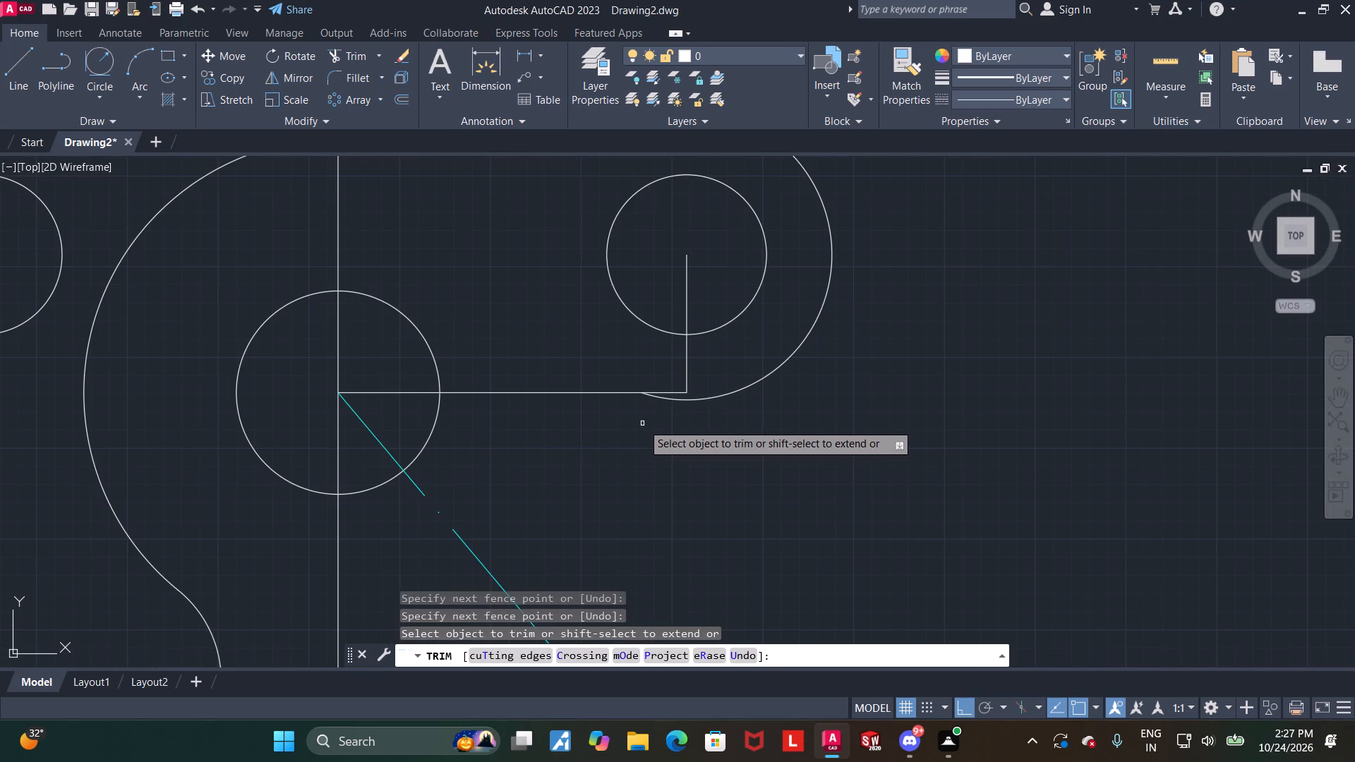
pyautogui.scroll(-2, 638, 437)
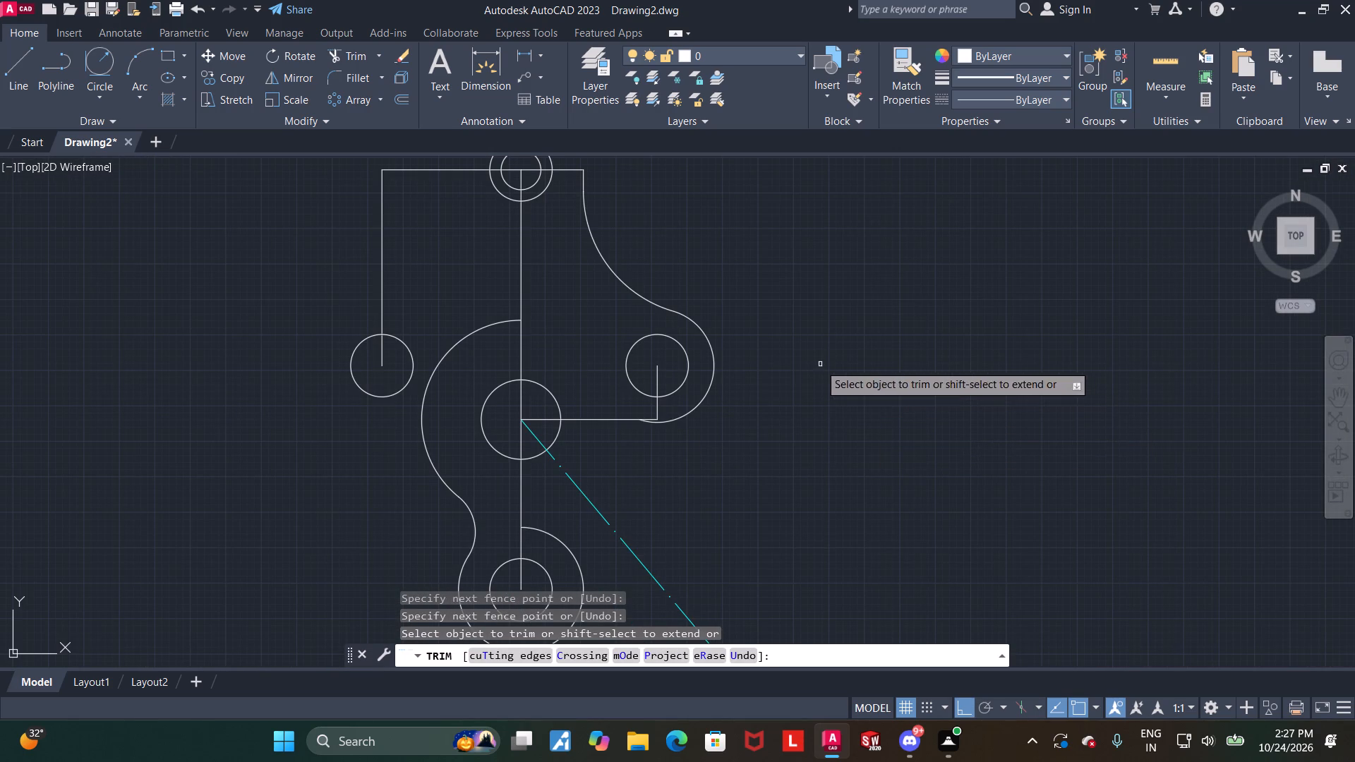
pyautogui.moveTo(819, 364); pyautogui.dragTo(827, 375, button='middle')
pyautogui.scroll(-1, 689, 366)
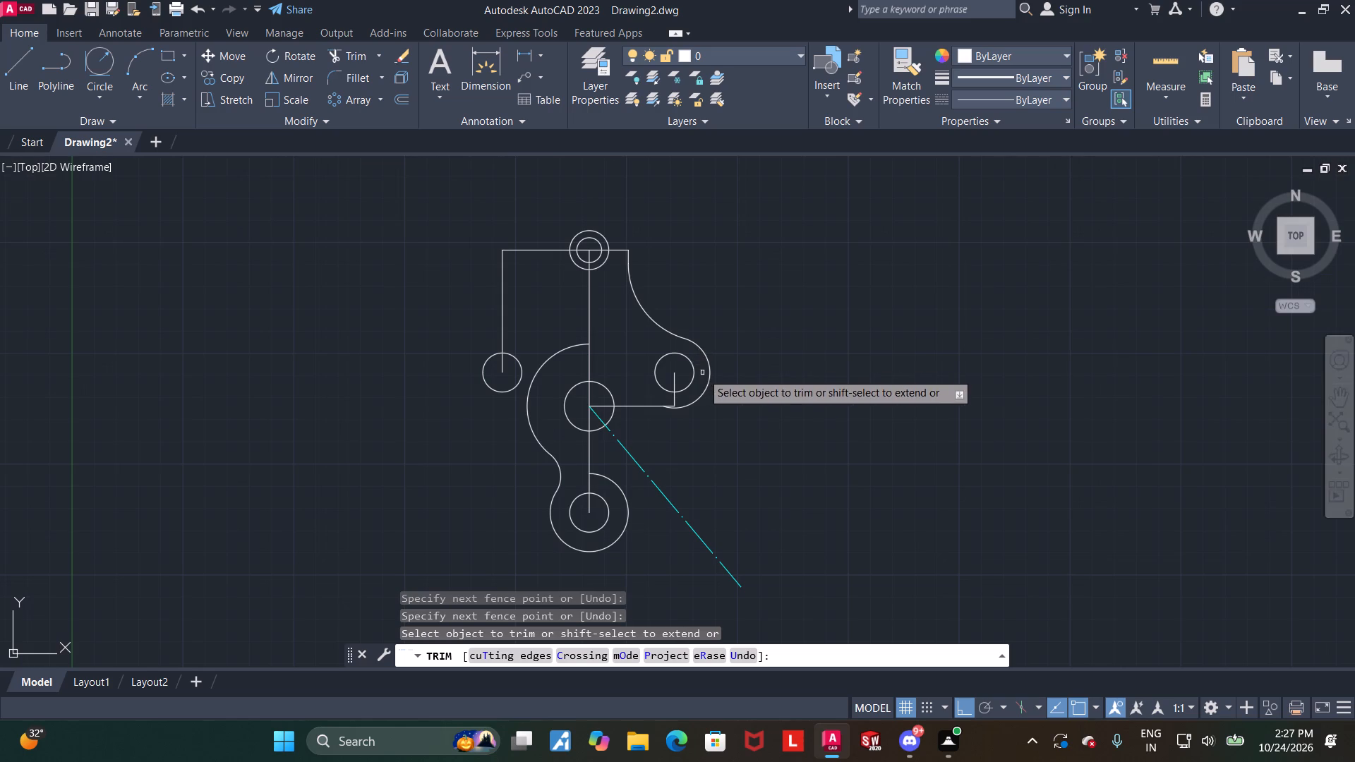
pyautogui.moveTo(718, 376); pyautogui.dragTo(760, 385, button='middle')
pyautogui.scroll(1, 499, 274)
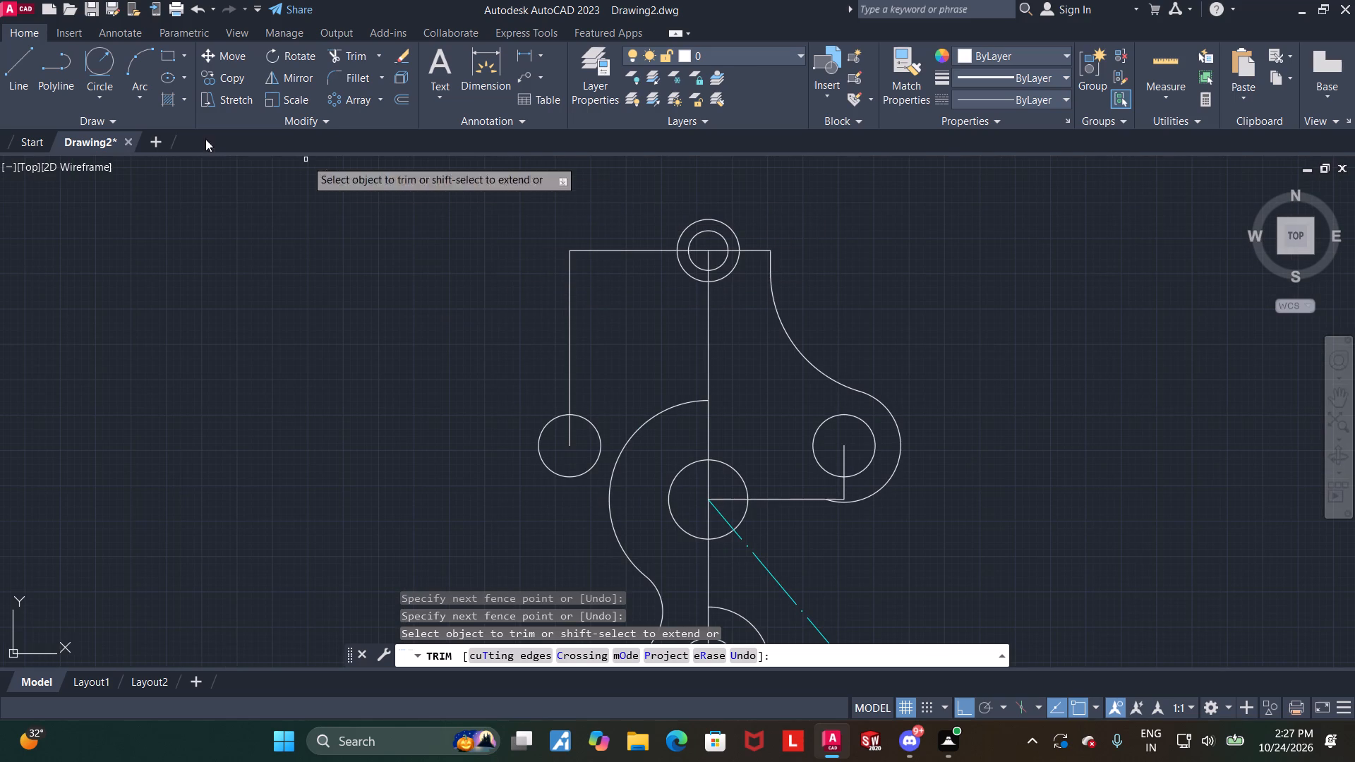
pyautogui.click(30, 71)
pyautogui.scroll(1, 676, 271)
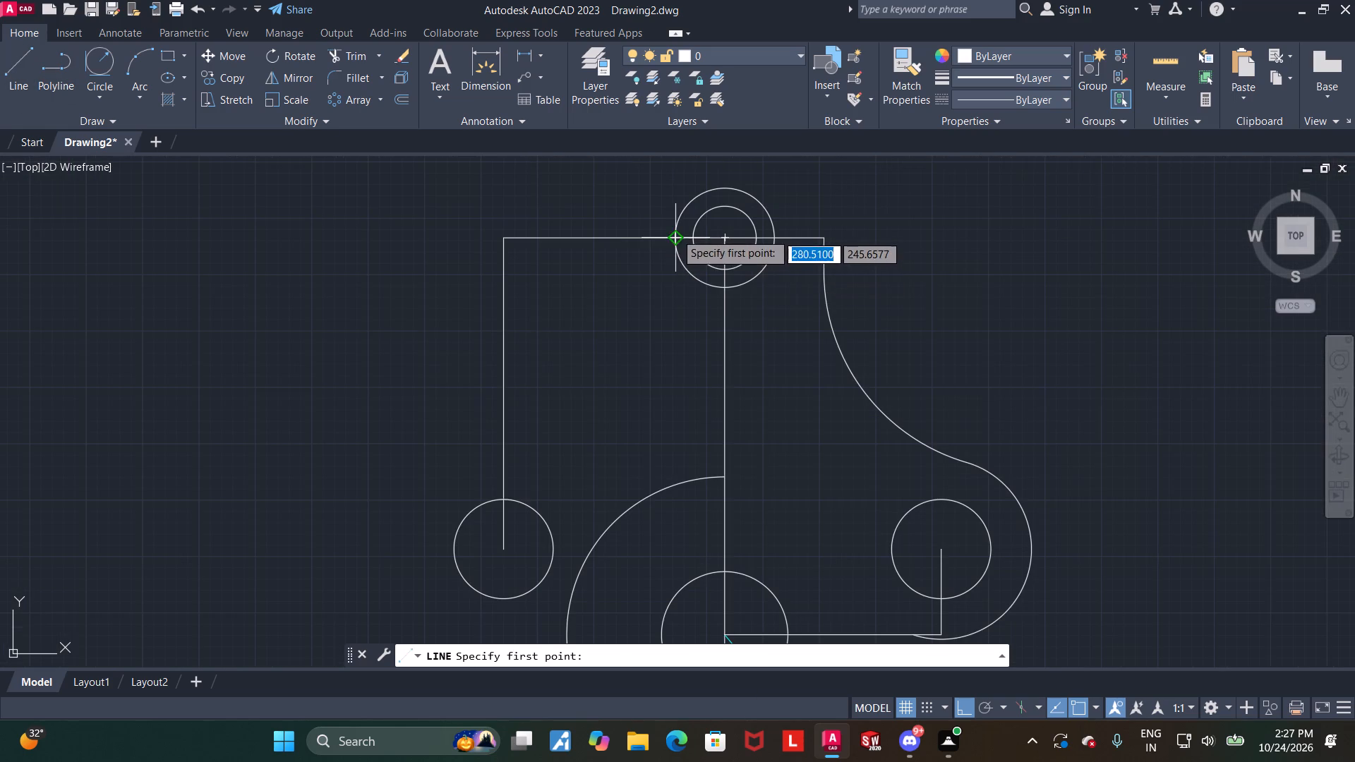
pyautogui.click(675, 233)
pyautogui.click(673, 377)
pyautogui.press('Escape')
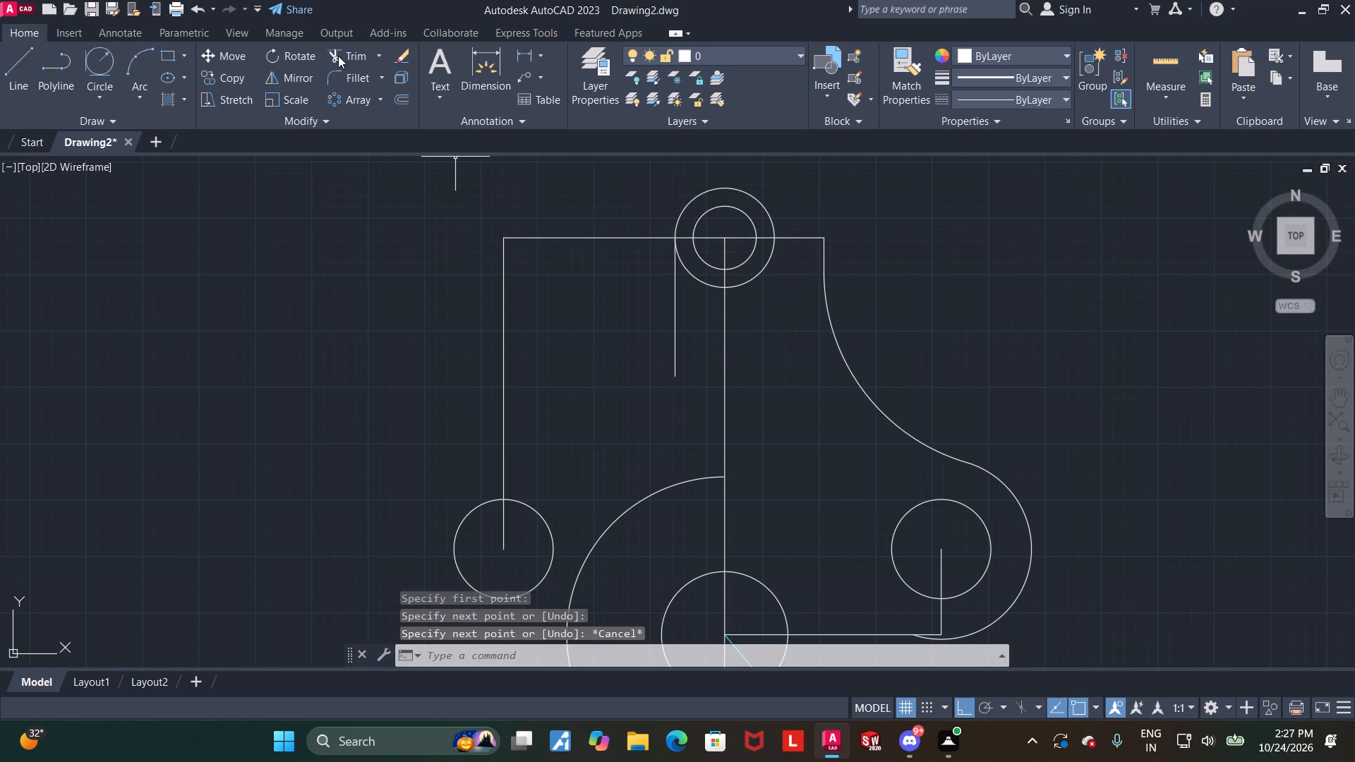
# Trim away the construction lines between the top outer circle and the left-hand circle.
pyautogui.click(338, 56)
pyautogui.moveTo(536, 198); pyautogui.dragTo(429, 353)
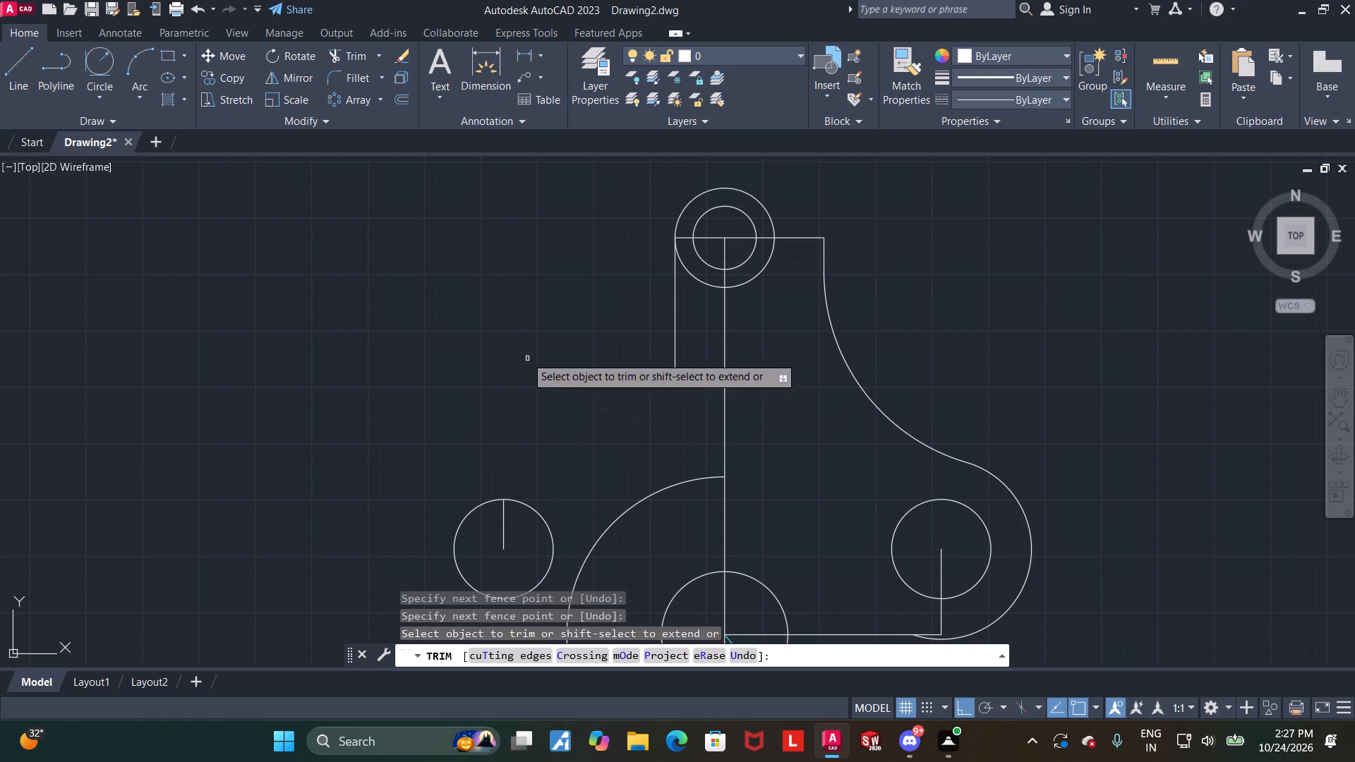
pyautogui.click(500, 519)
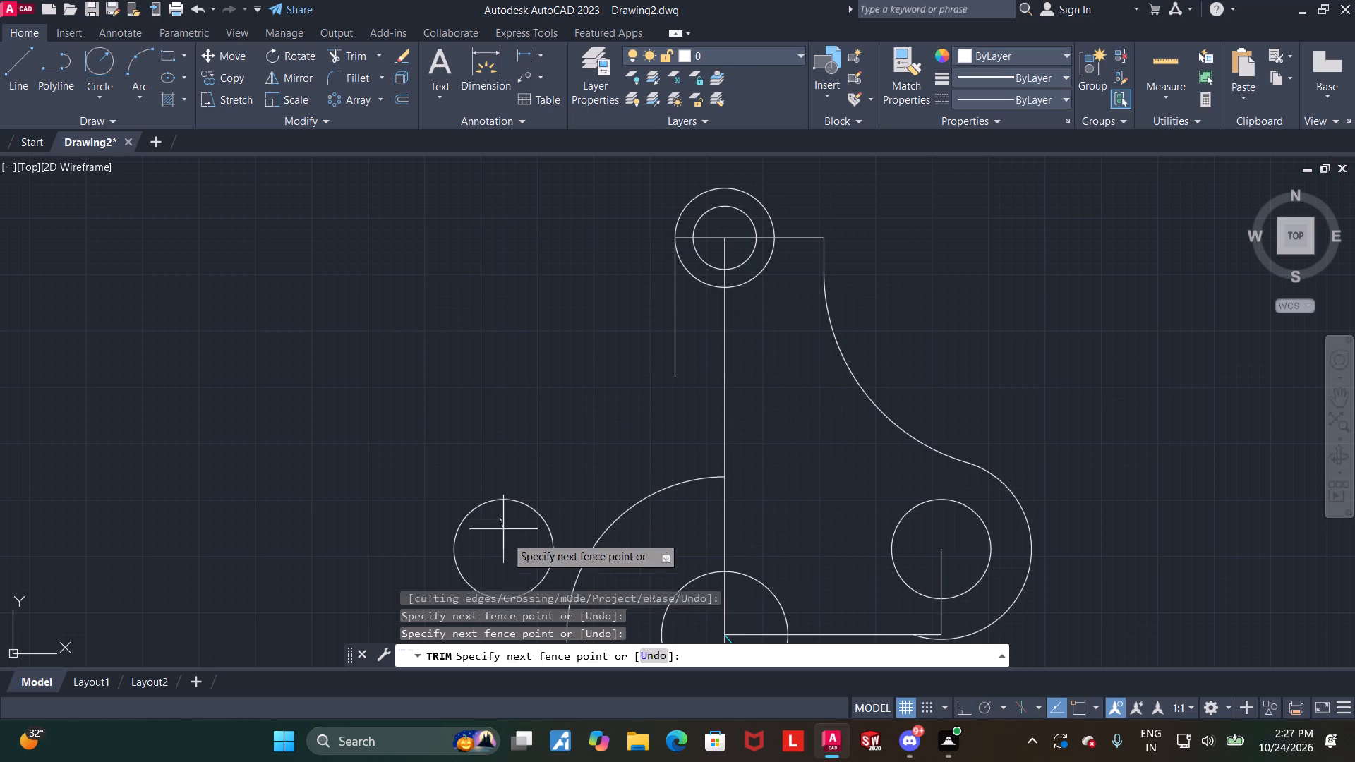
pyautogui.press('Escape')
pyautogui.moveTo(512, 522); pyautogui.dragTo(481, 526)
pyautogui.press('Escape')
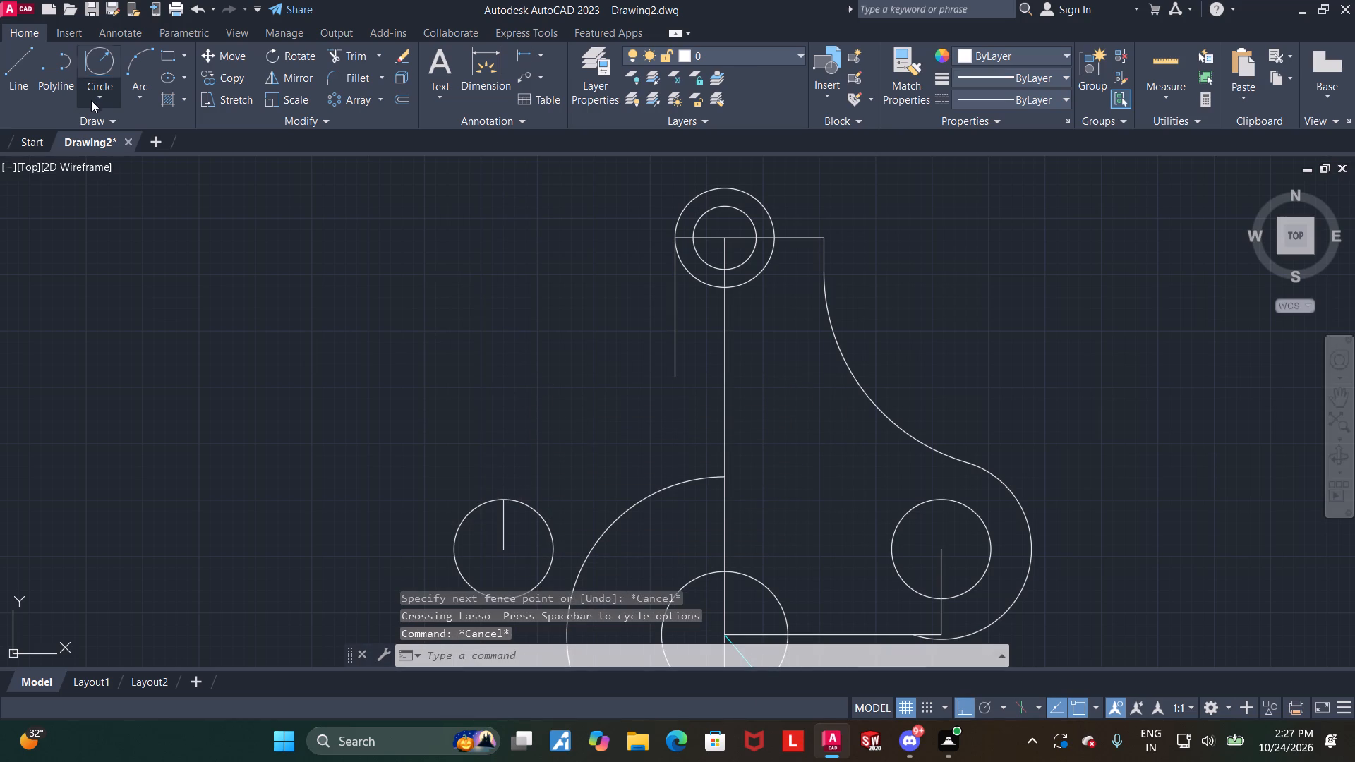
# Draw a radius 44 circle tangent to the top of the left-hand circle and the vertical line below the top circle's left quadrant.
pyautogui.click(95, 90)
pyautogui.press('Escape')
pyautogui.click(104, 59)
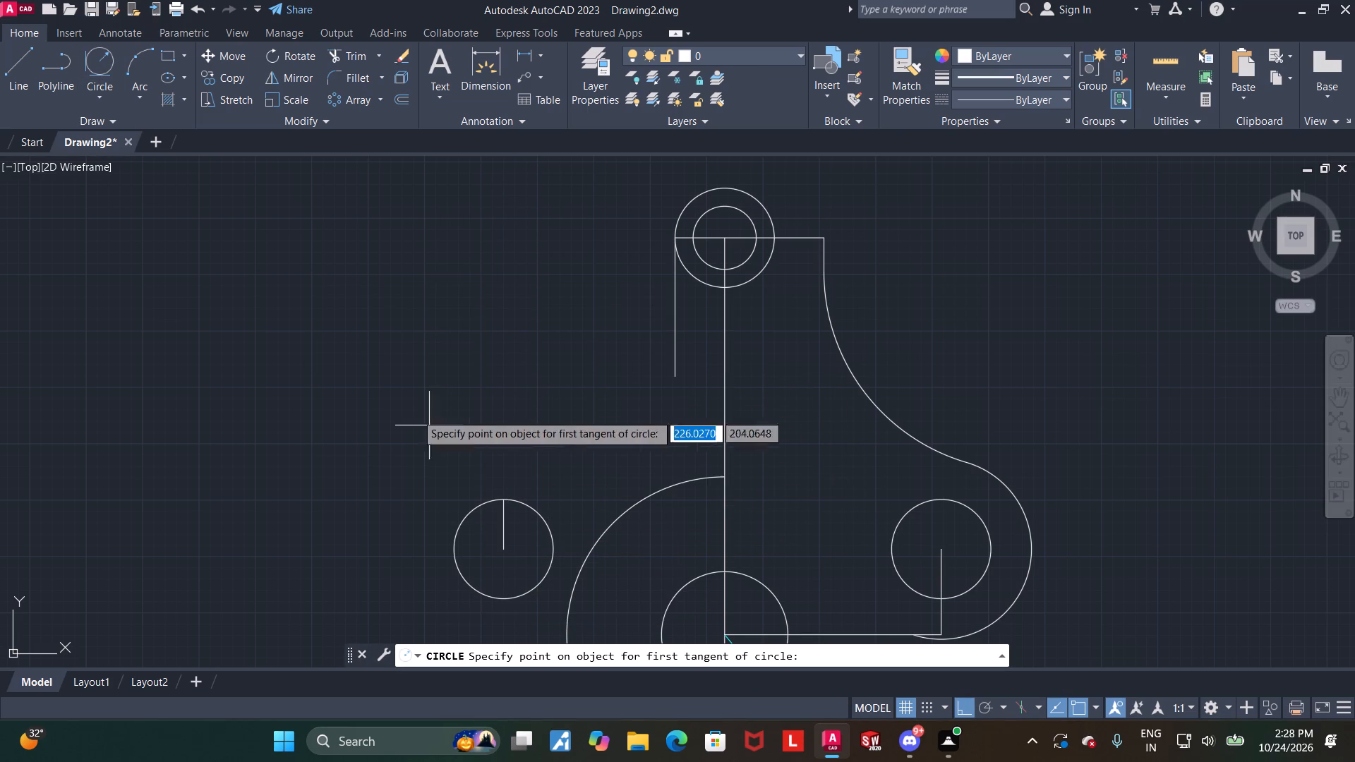
pyautogui.press('Escape')
pyautogui.click(111, 71)
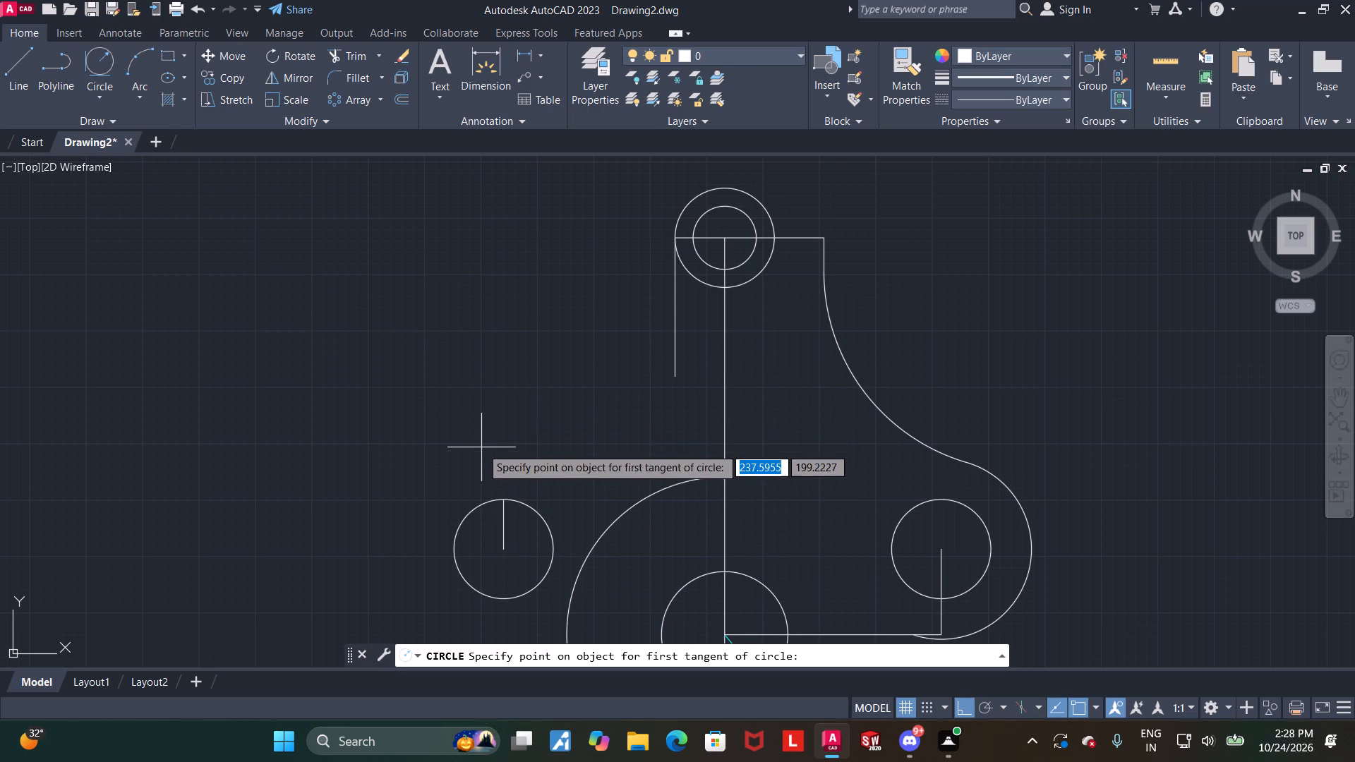
pyautogui.click(487, 495)
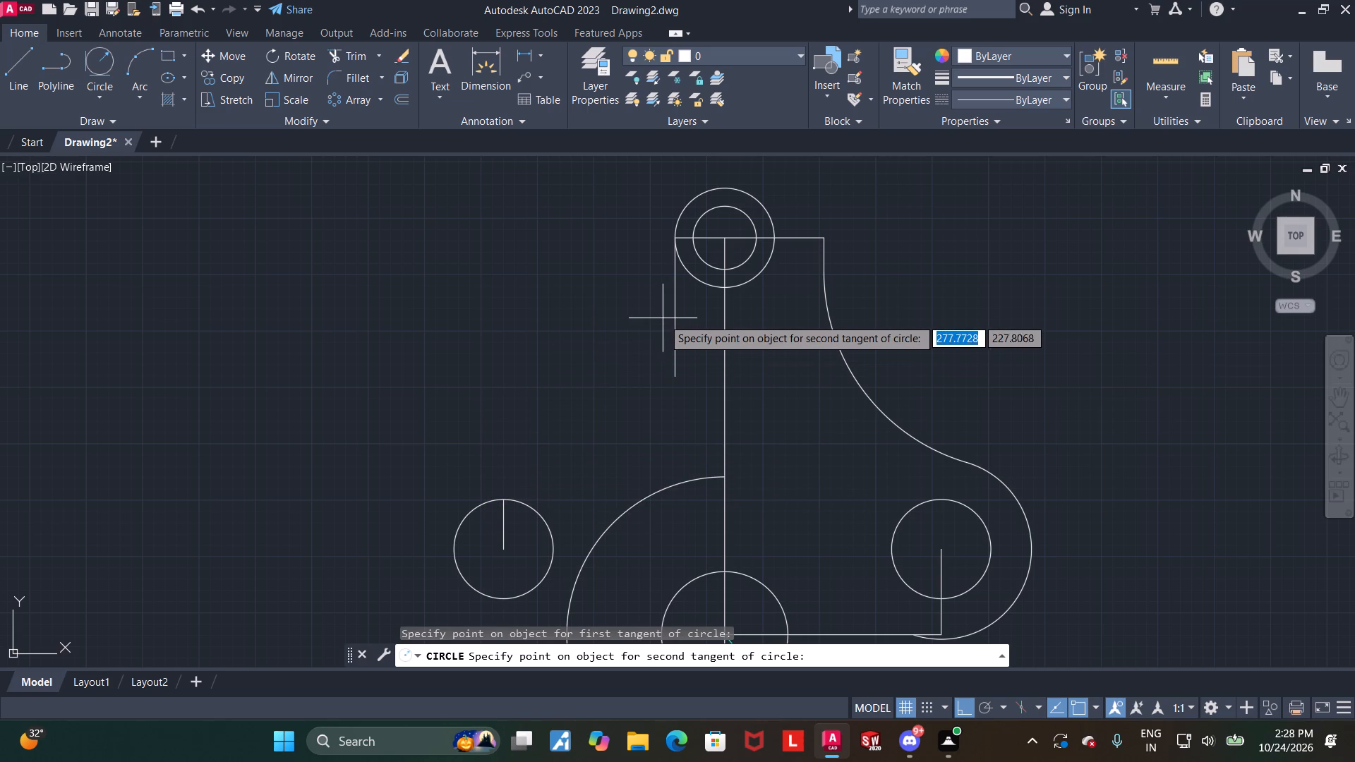
pyautogui.click(668, 315)
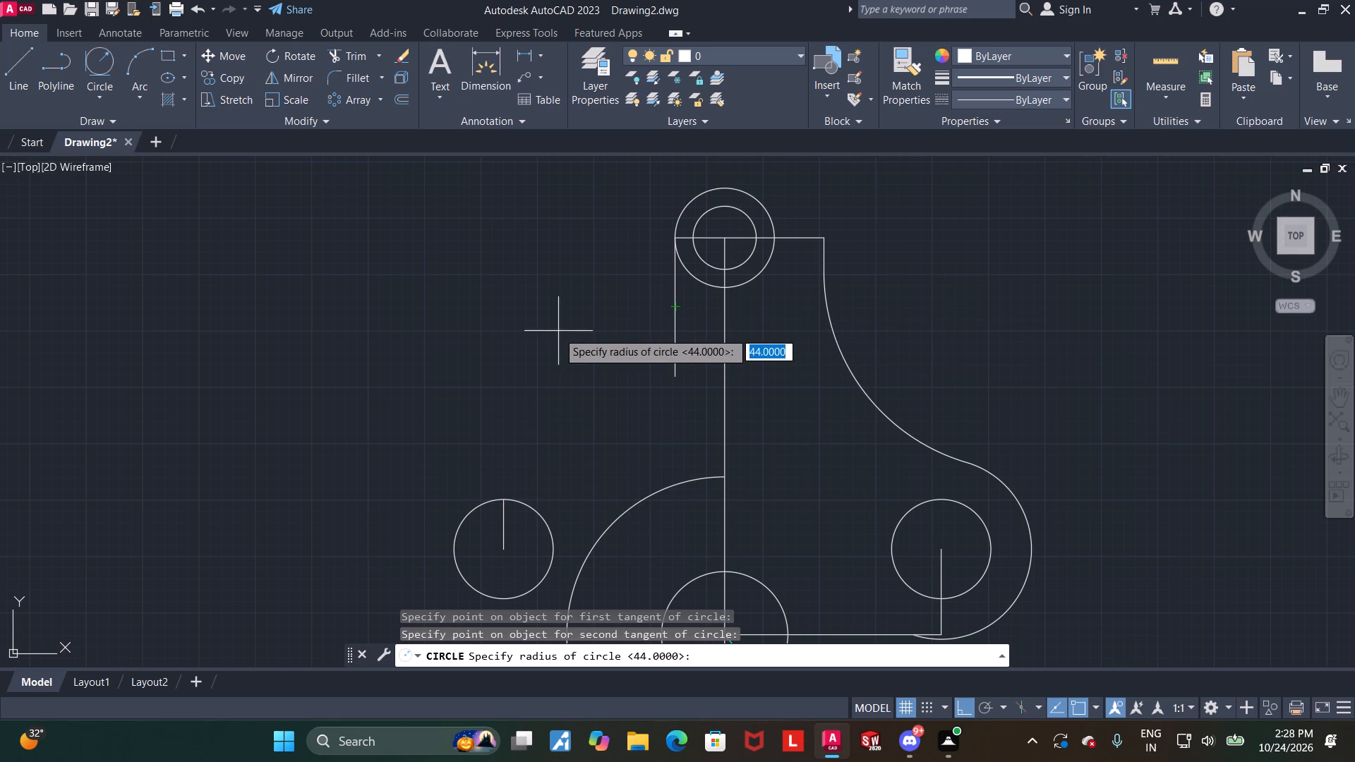
pyautogui.write('44')
pyautogui.press('Return')
pyautogui.press('Escape')
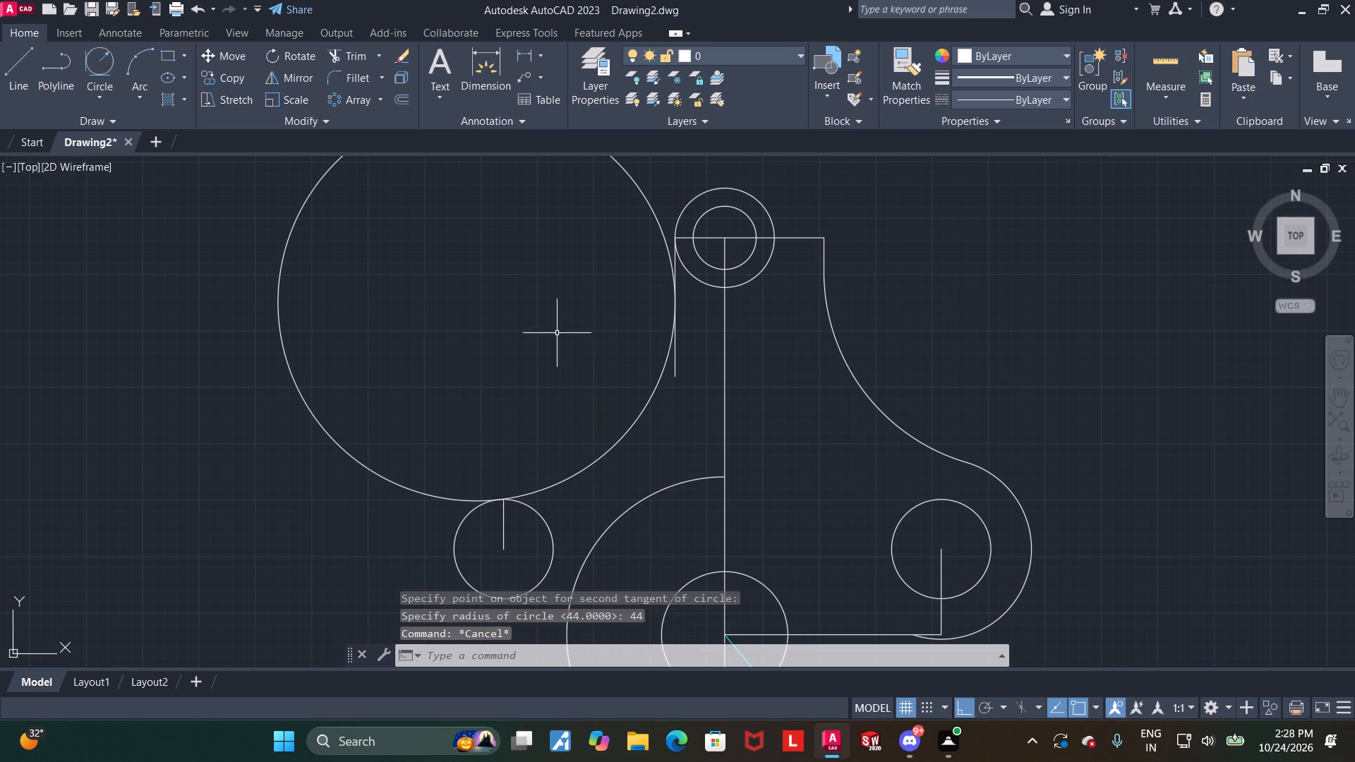
# Trim the left radius 44 circle to its concave arc and remove the vertical line's excess below the tangent point.
pyautogui.scroll(-1, 552, 340)
pyautogui.moveTo(518, 343); pyautogui.dragTo(494, 394, button='middle')
pyautogui.click(348, 57)
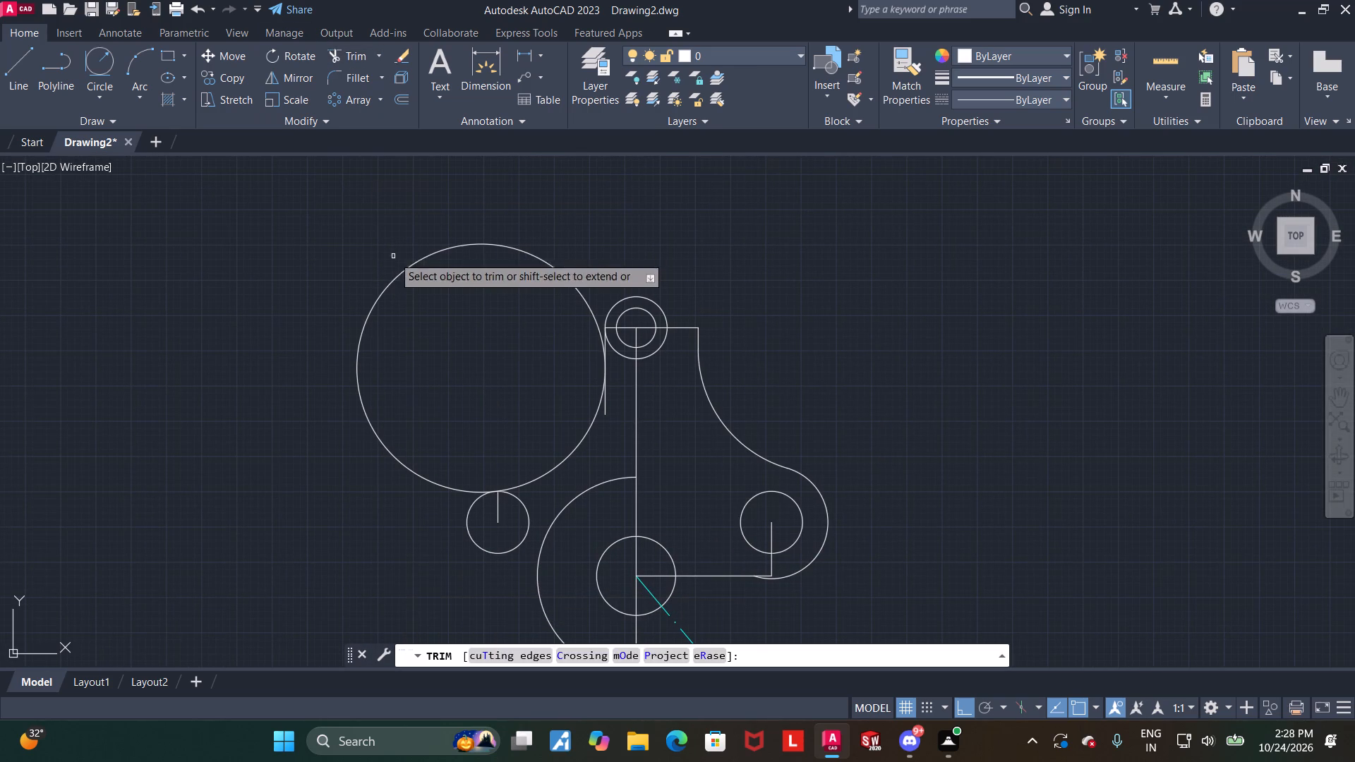
pyautogui.moveTo(399, 284); pyautogui.dragTo(361, 282)
pyautogui.click(606, 409)
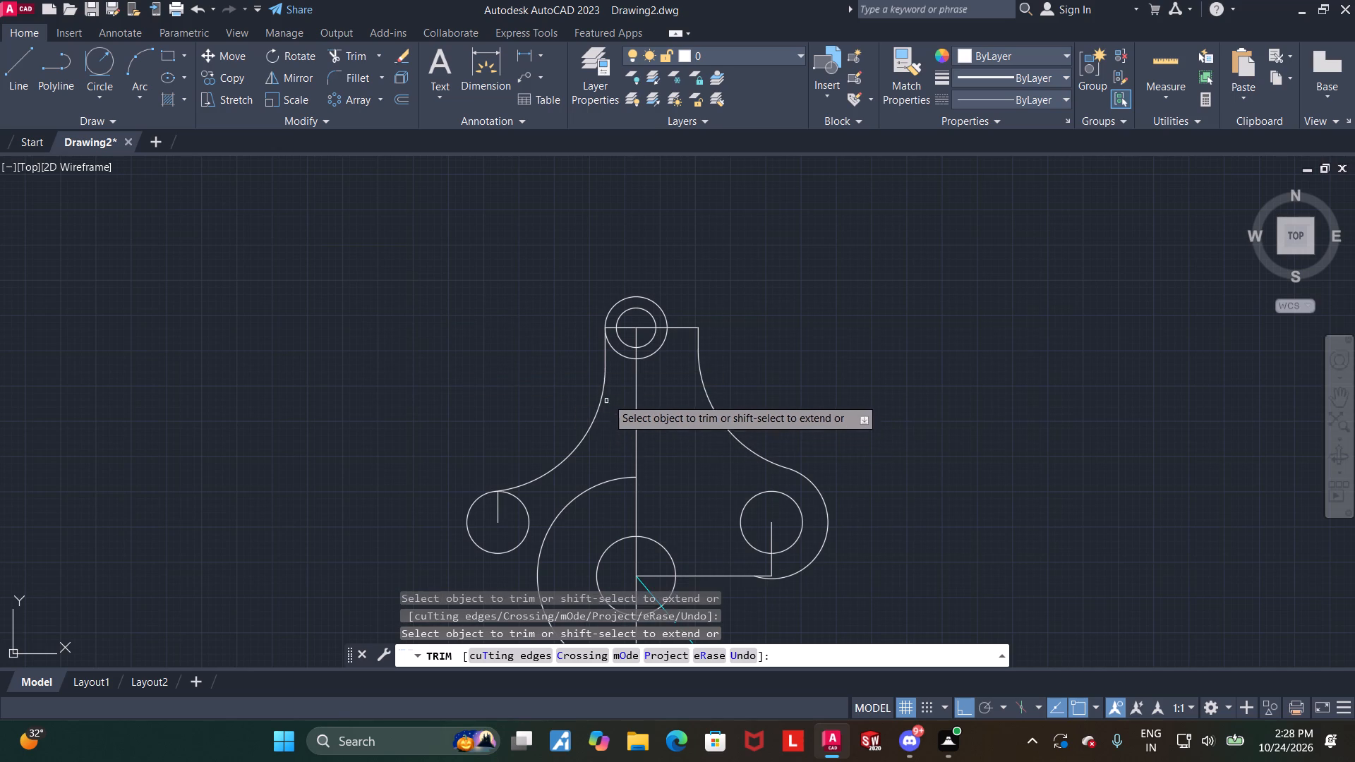
# Trim away the horizontal construction line inside the top concentric circles, keeping the segment beyond the outer circle's right quadrant.
pyautogui.scroll(3, 608, 364)
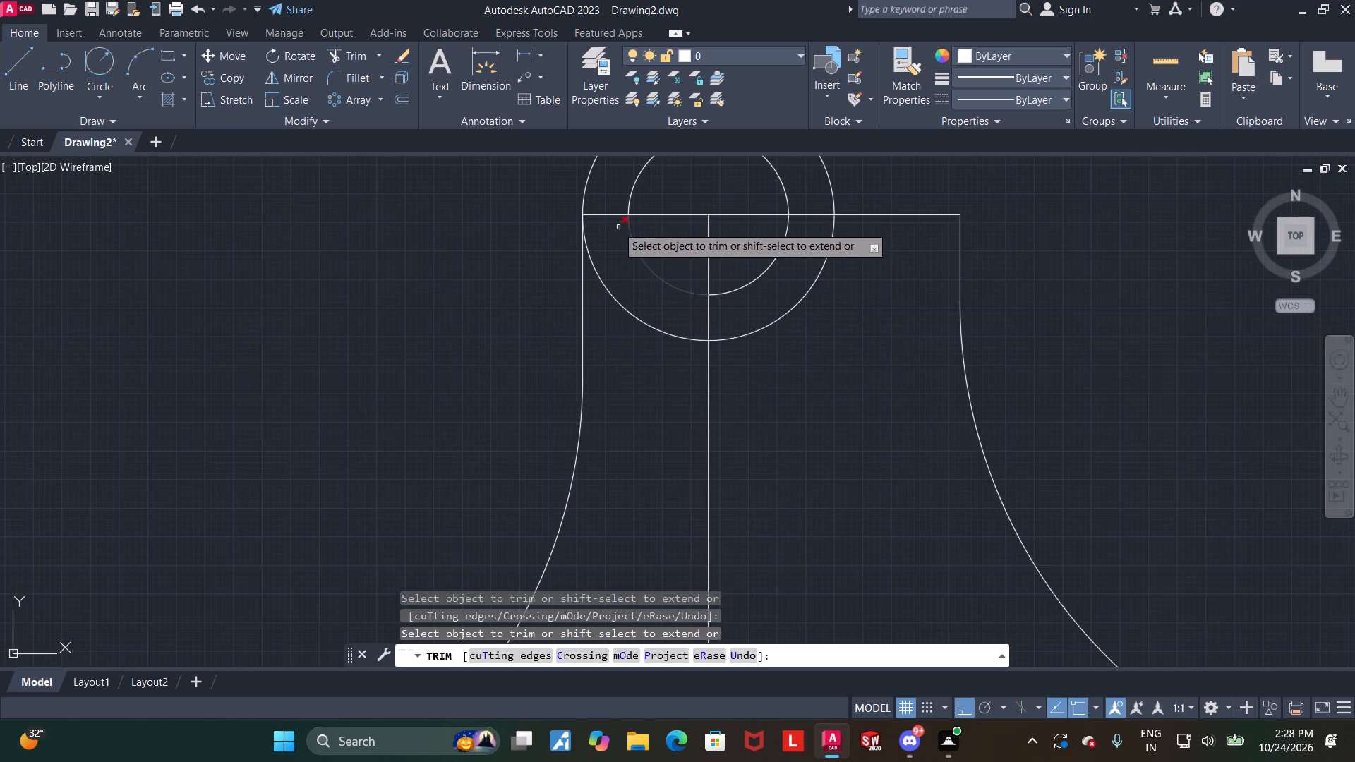
pyautogui.click(608, 214)
pyautogui.click(689, 214)
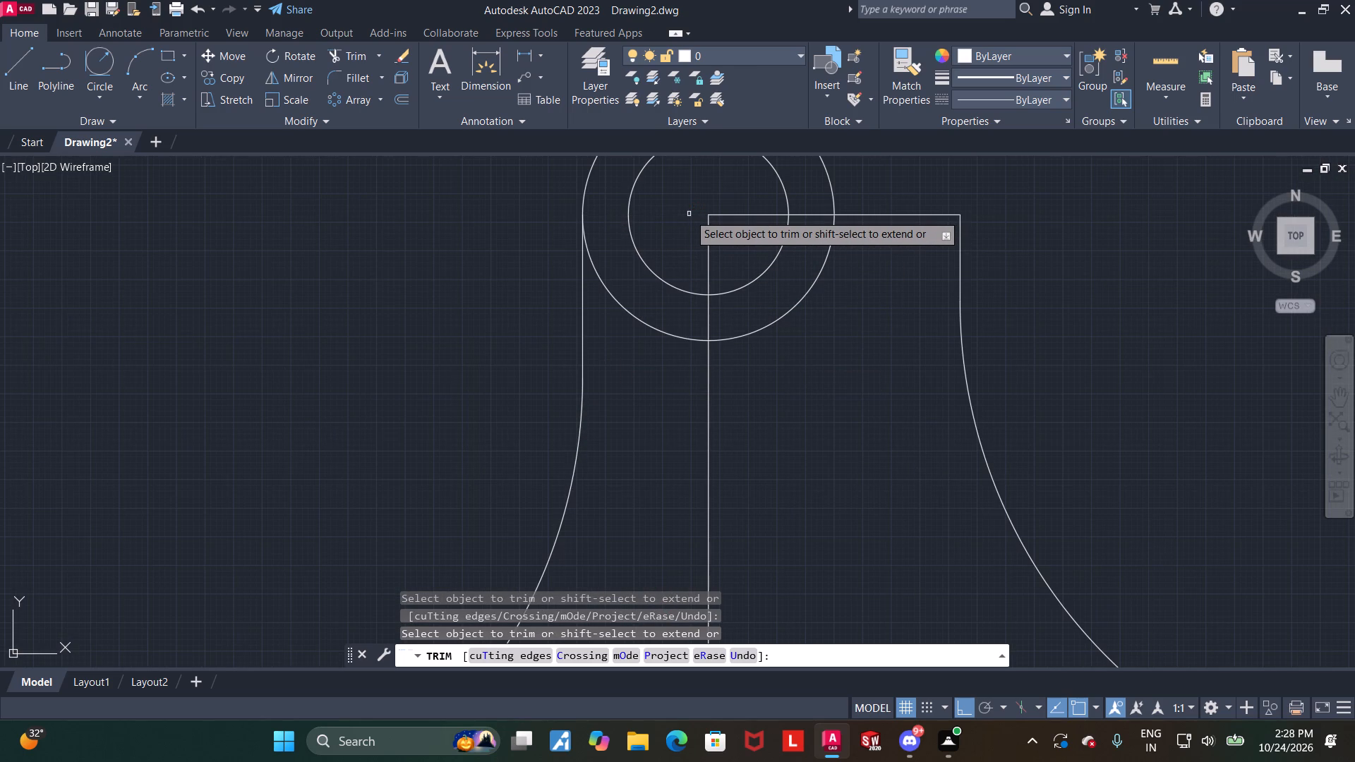
pyautogui.click(765, 212)
pyautogui.click(862, 215)
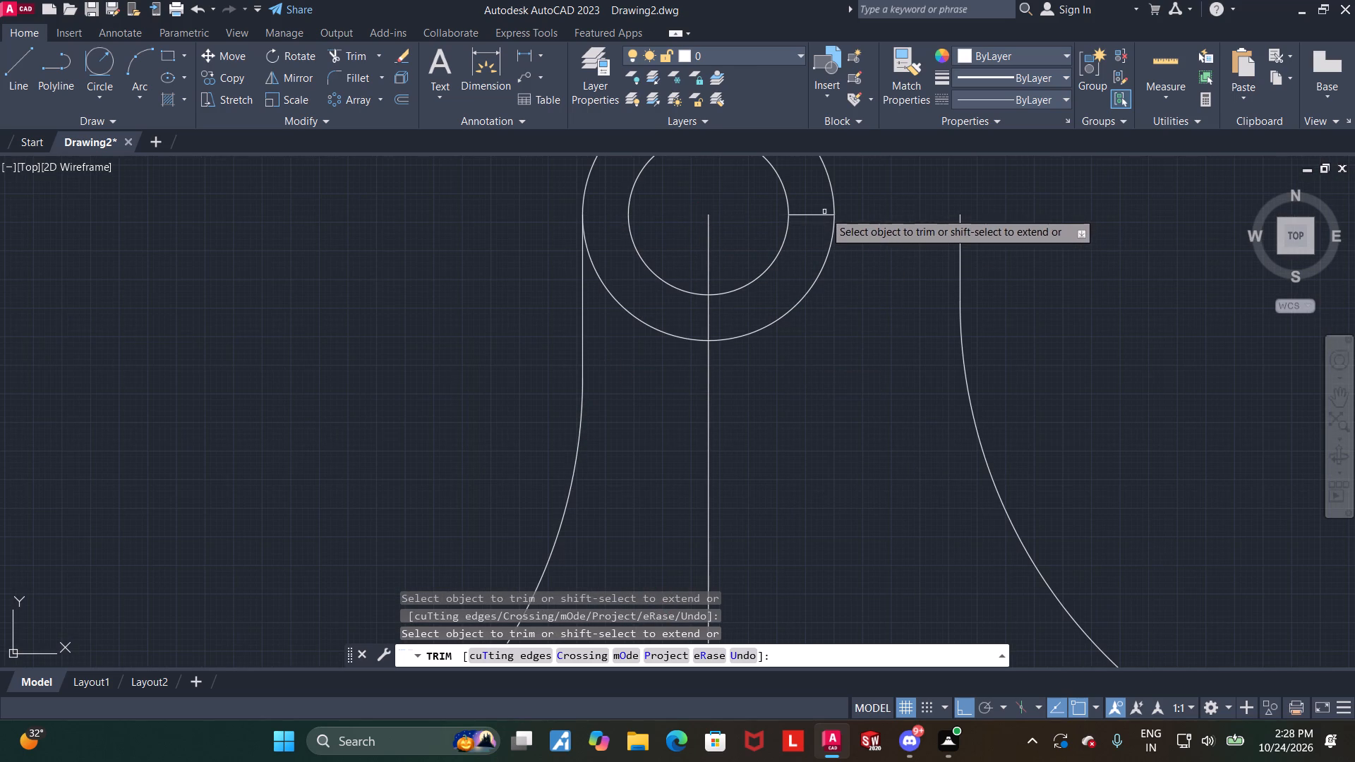
pyautogui.hotkey('ctrl', 'z')
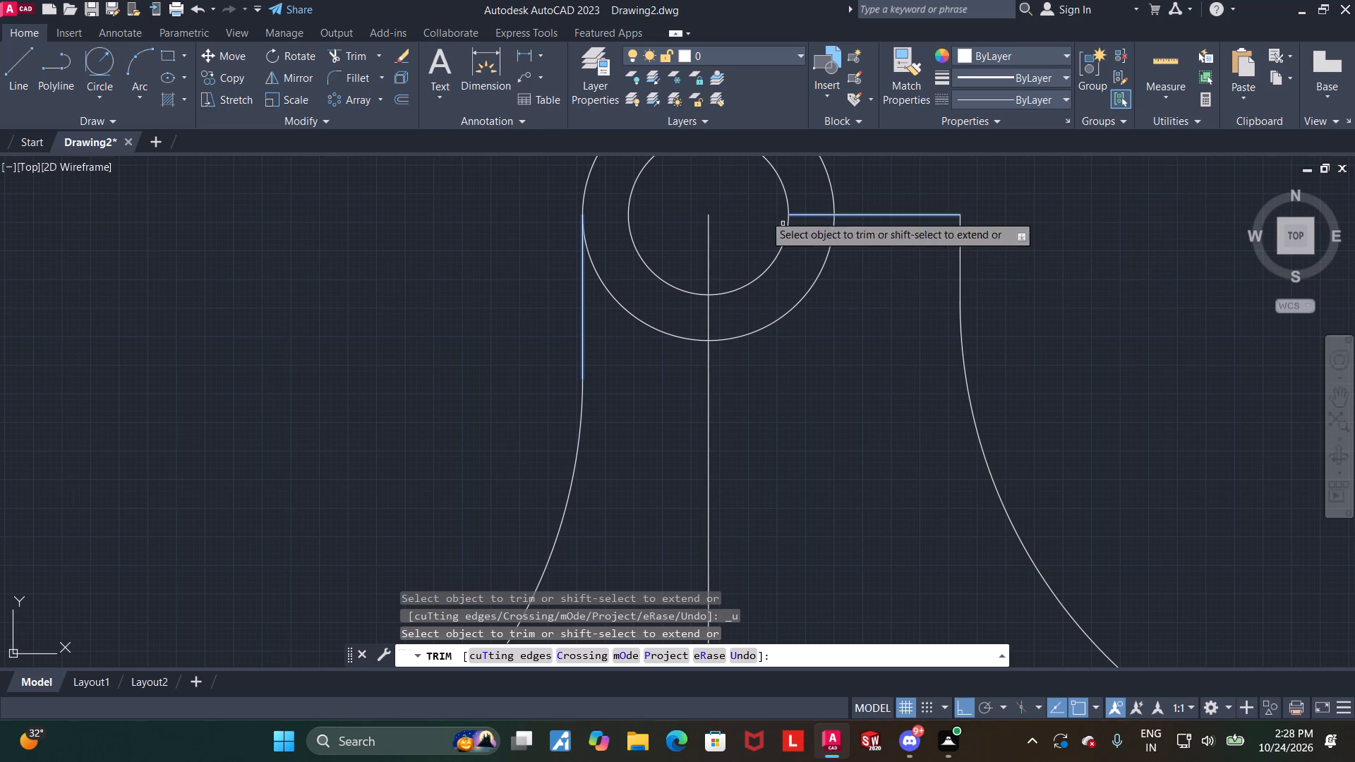
pyautogui.press('Escape')
pyautogui.click(339, 65)
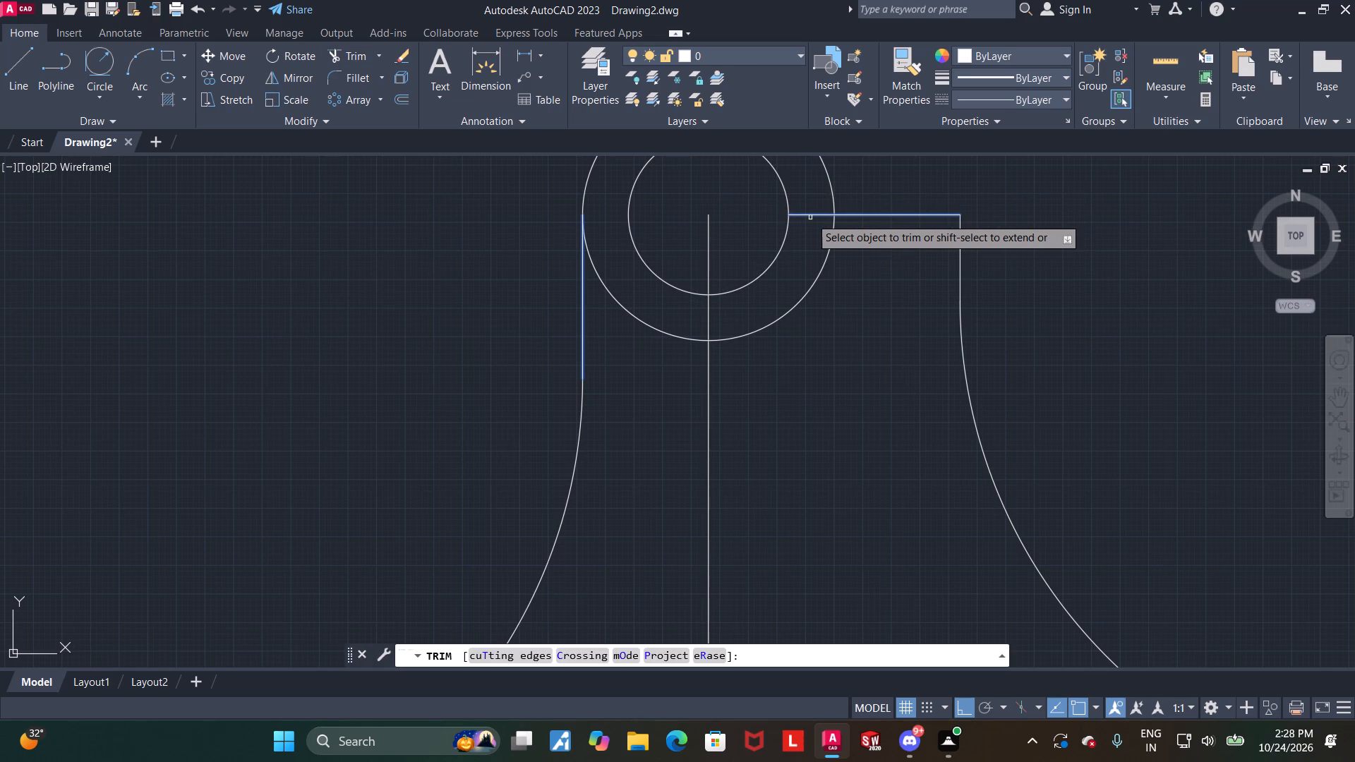
pyautogui.click(807, 216)
pyautogui.scroll(-1, 871, 236)
pyautogui.press('Escape')
pyautogui.scroll(-1, 865, 400)
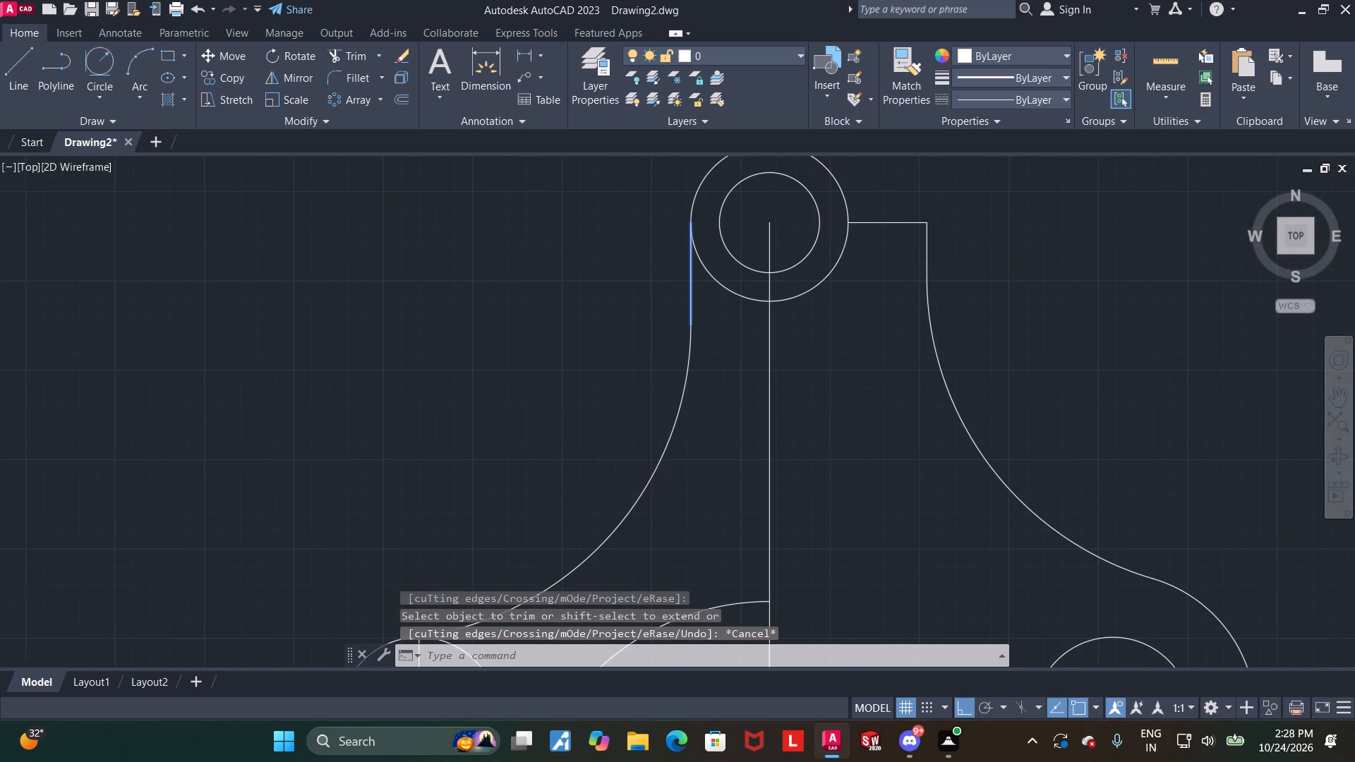
# Erase the left concave arc and the vertical line below the top outer circle's left quadrant.
pyautogui.moveTo(881, 389); pyautogui.dragTo(838, 356, button='middle')
pyautogui.moveTo(825, 331); pyautogui.dragTo(774, 353, button='middle')
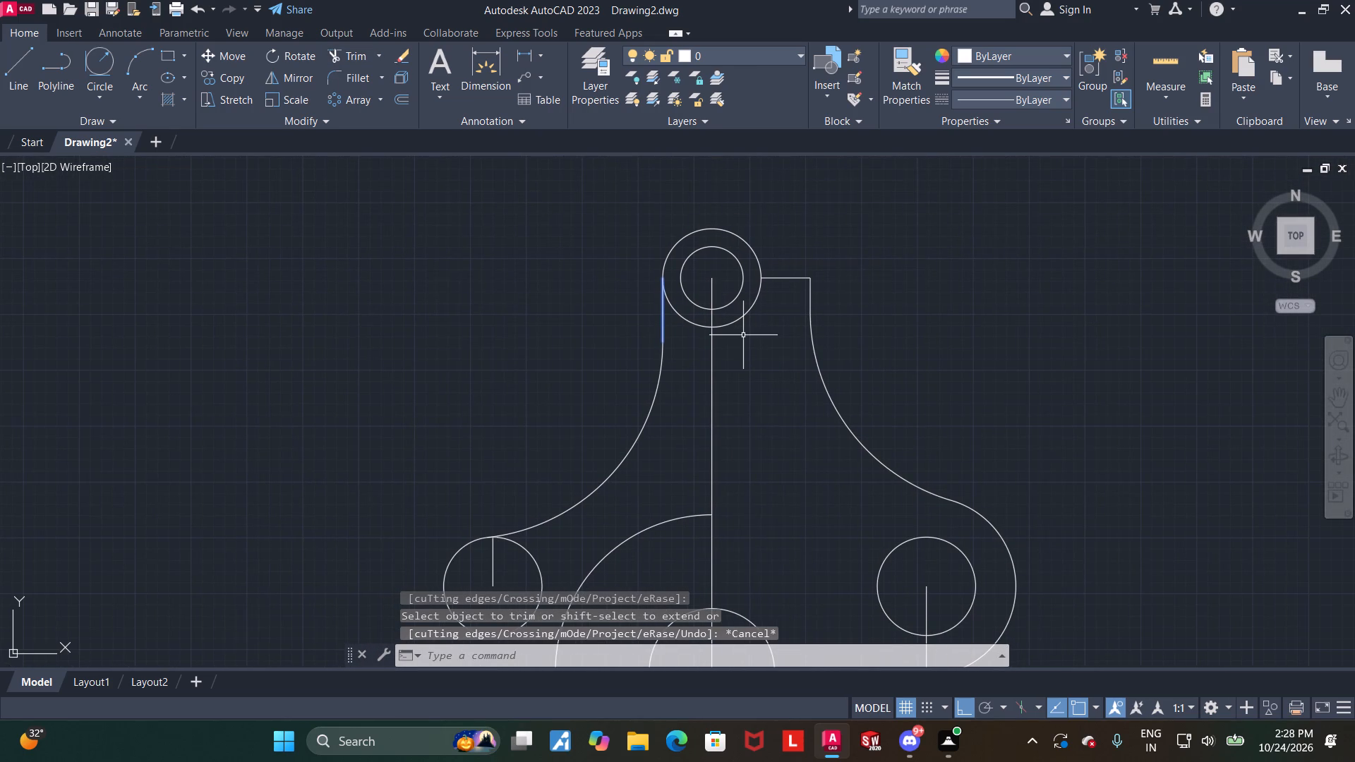
pyautogui.click(662, 348)
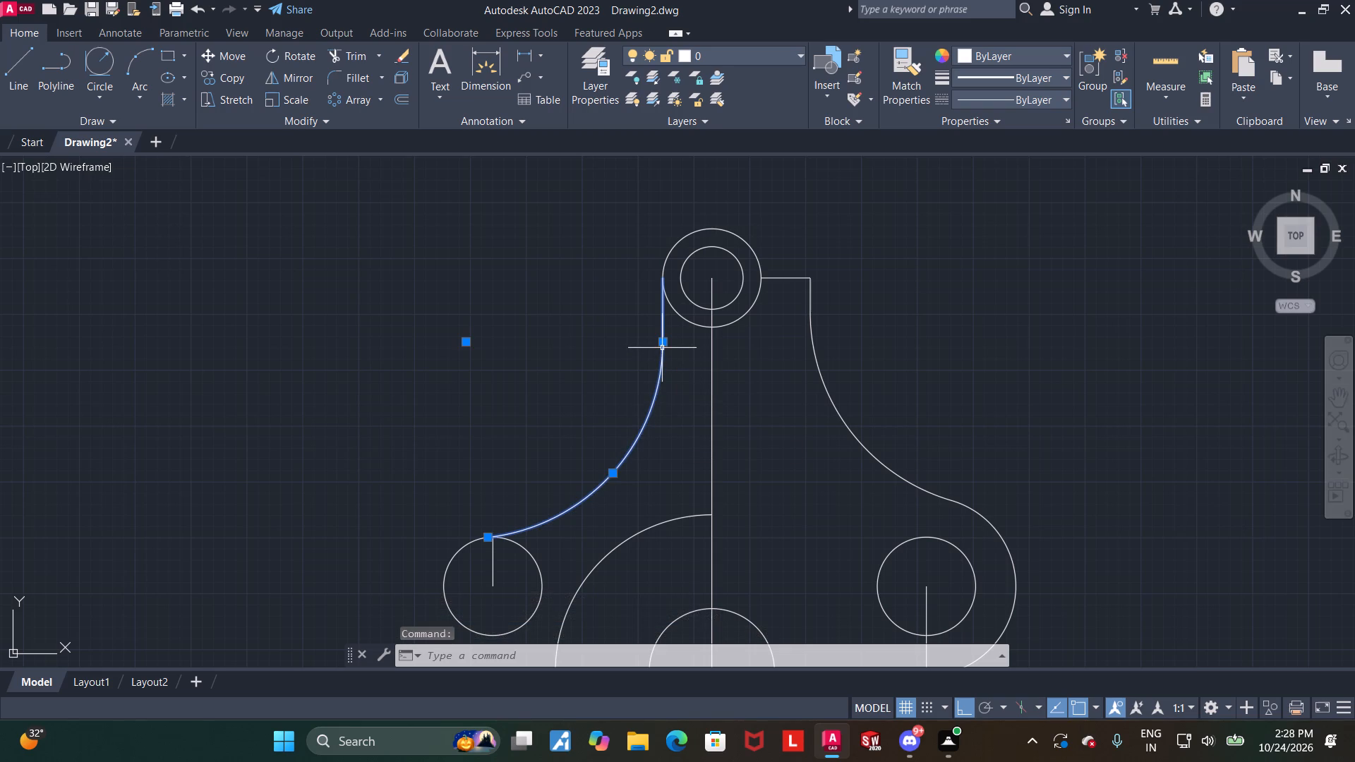
pyautogui.press('Delete')
pyautogui.click(662, 331)
pyautogui.press('Delete')
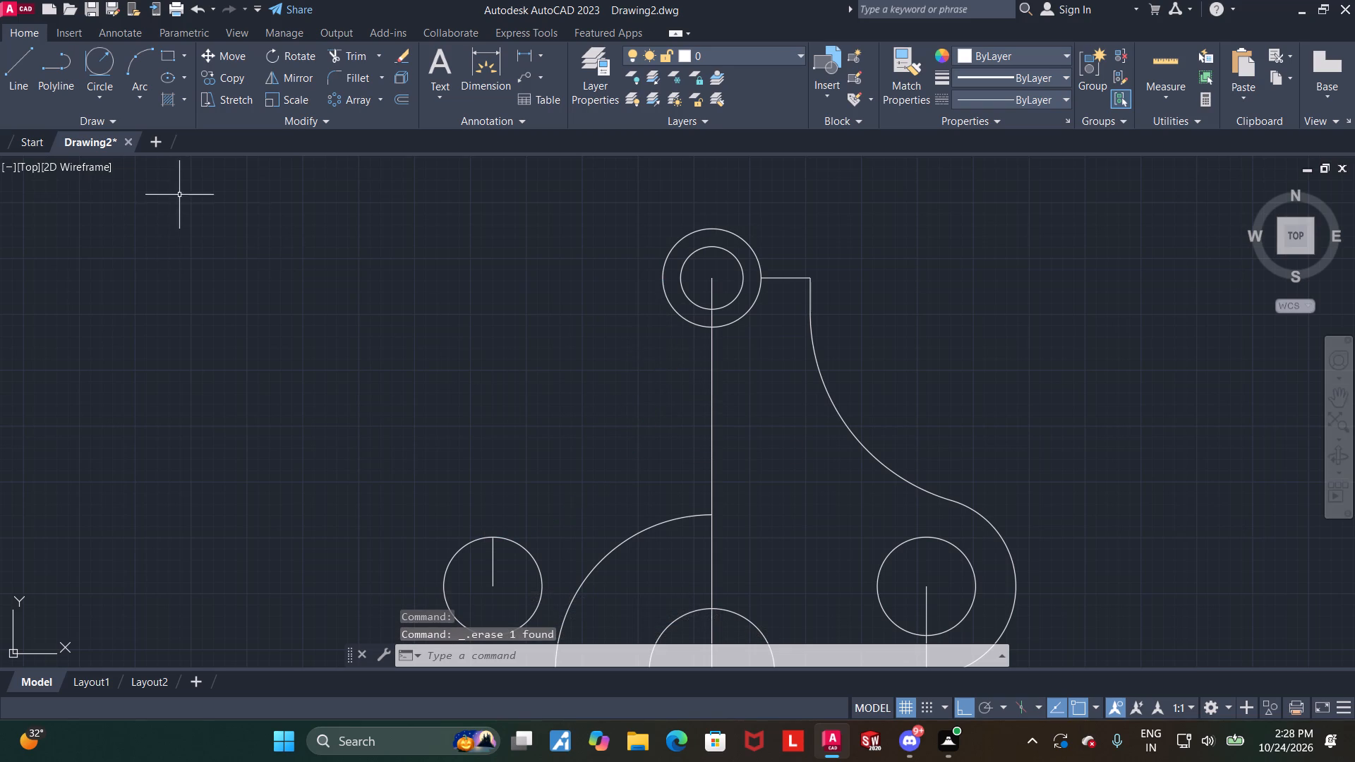
# Draw a 22-unit horizontal line leftward from the centre of the top concentric circles.
pyautogui.click(12, 62)
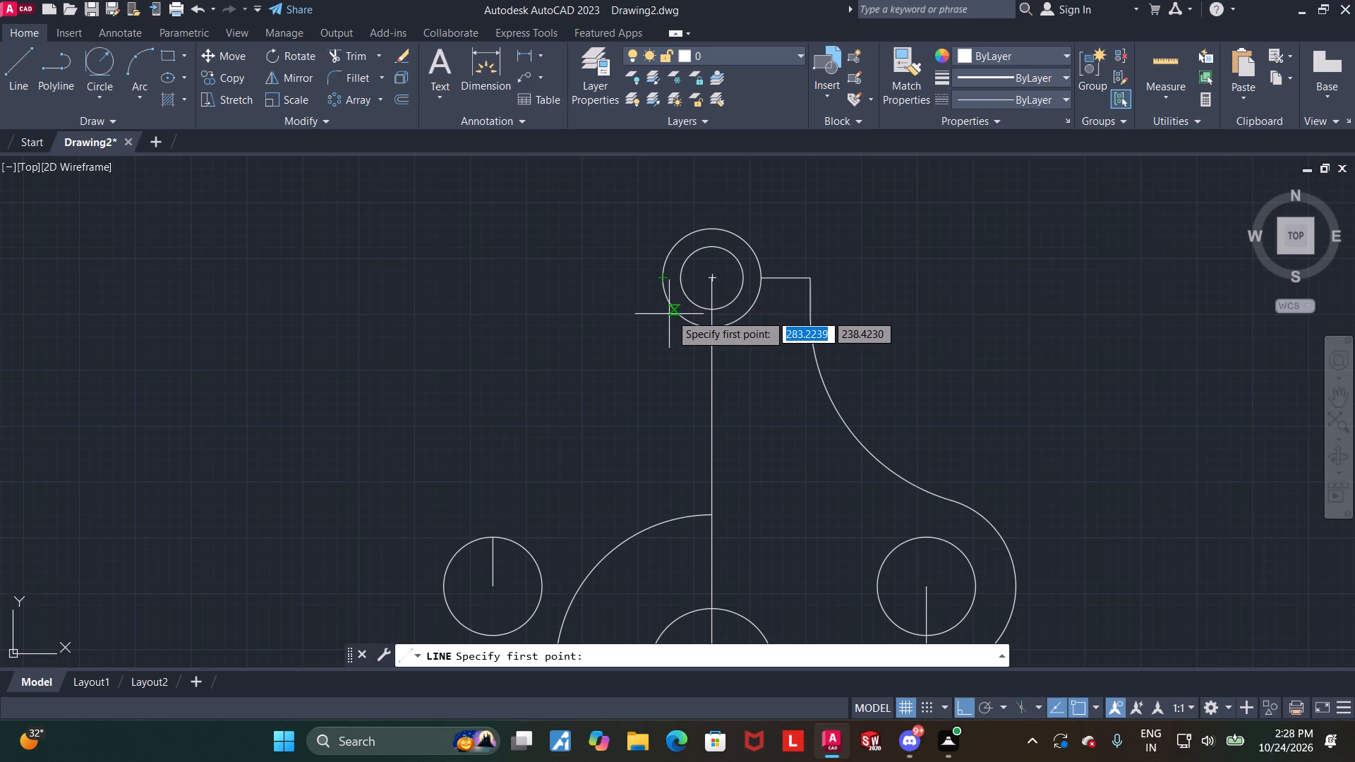
pyautogui.scroll(2, 697, 248)
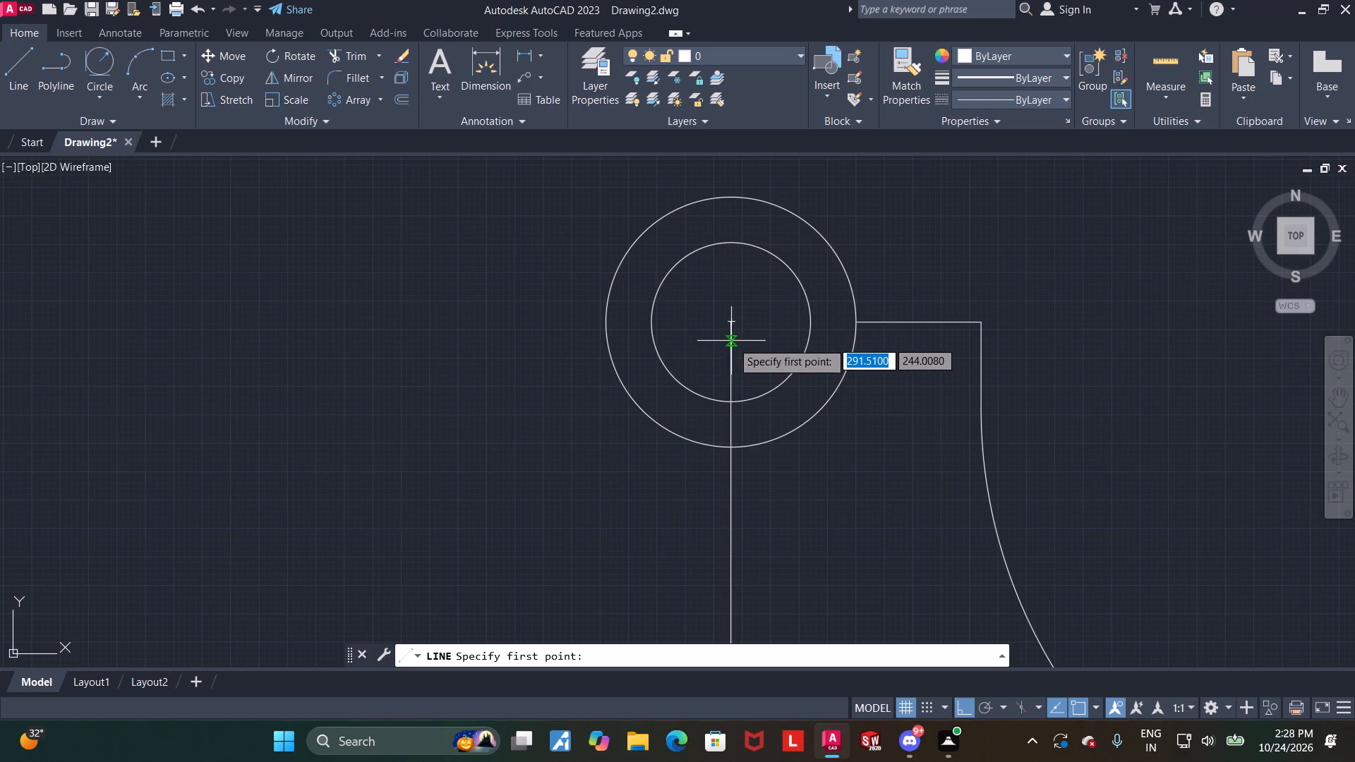
pyautogui.scroll(1, 733, 325)
pyautogui.click(728, 317)
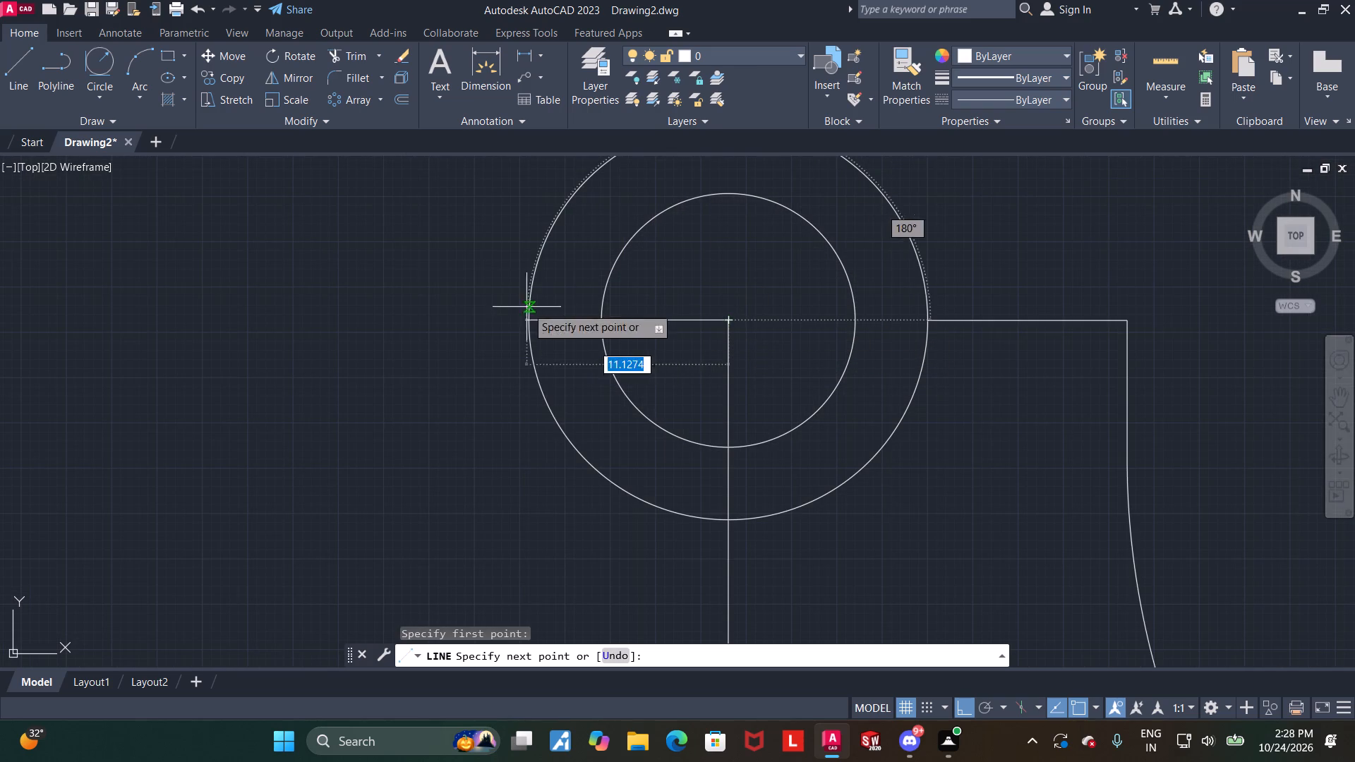
pyautogui.scroll(-1, 505, 307)
pyautogui.write('22')
pyautogui.press('Return')
pyautogui.press('Escape')
# Draw a short vertical line downward from the left end of the 22-unit horizontal line.
pyautogui.click(4, 61)
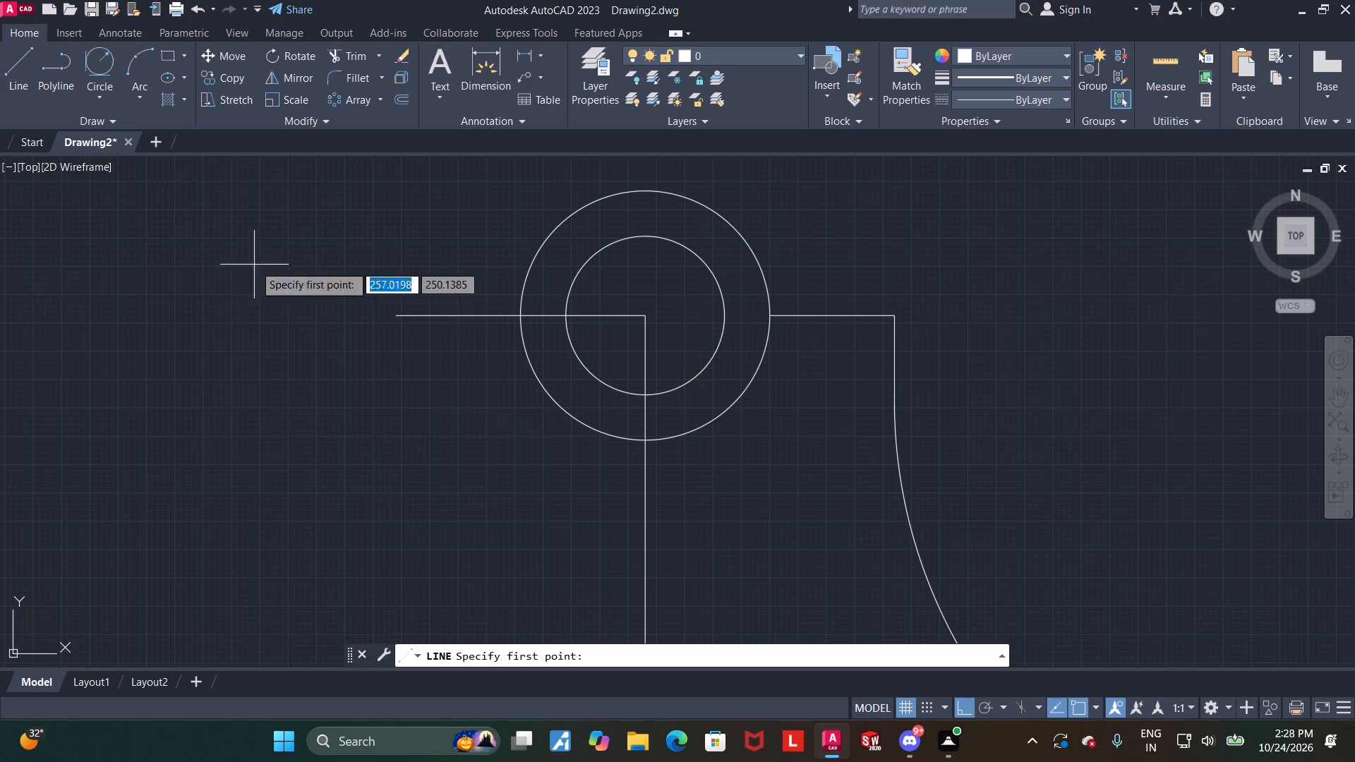
pyautogui.click(395, 313)
pyautogui.click(384, 495)
pyautogui.press('Escape')
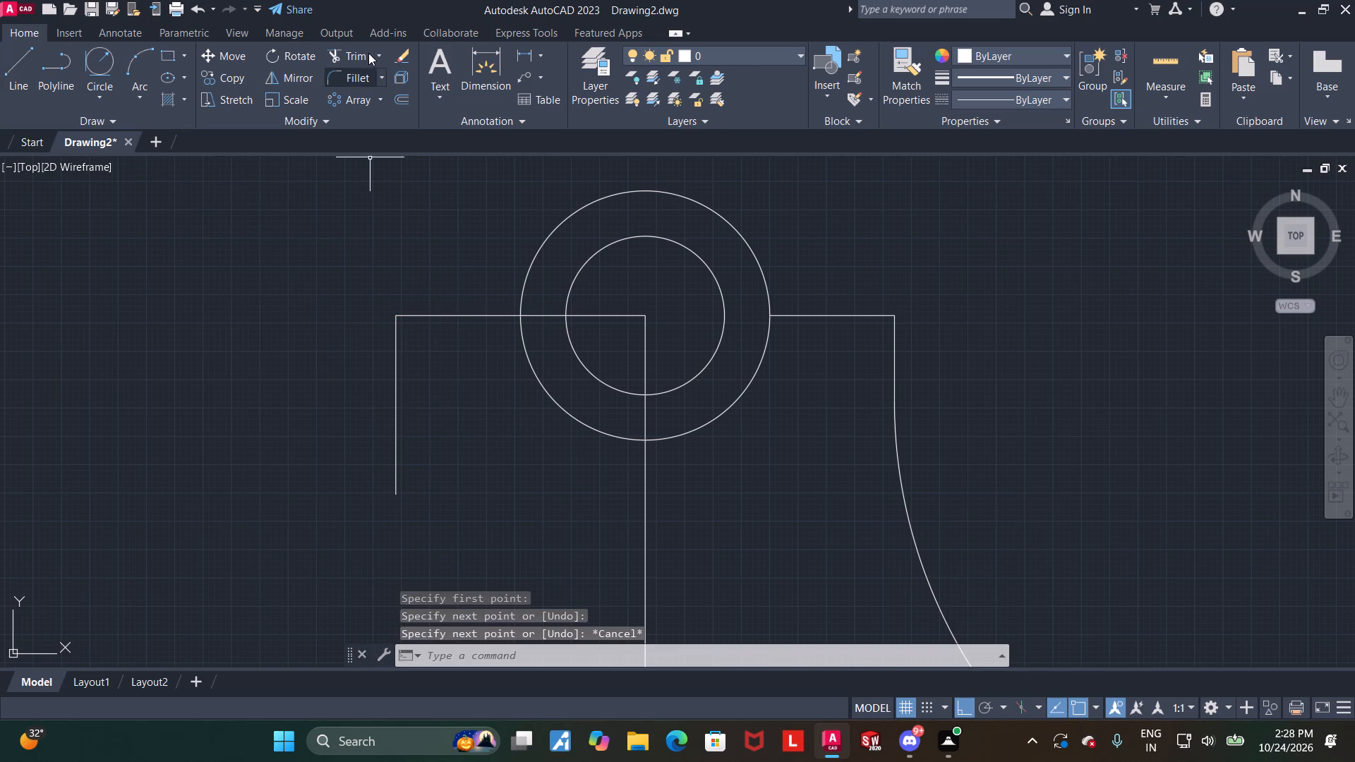
# Trim away the portions of the left horizontal line that lie inside the top concentric circles.
pyautogui.click(354, 56)
pyautogui.click(539, 313)
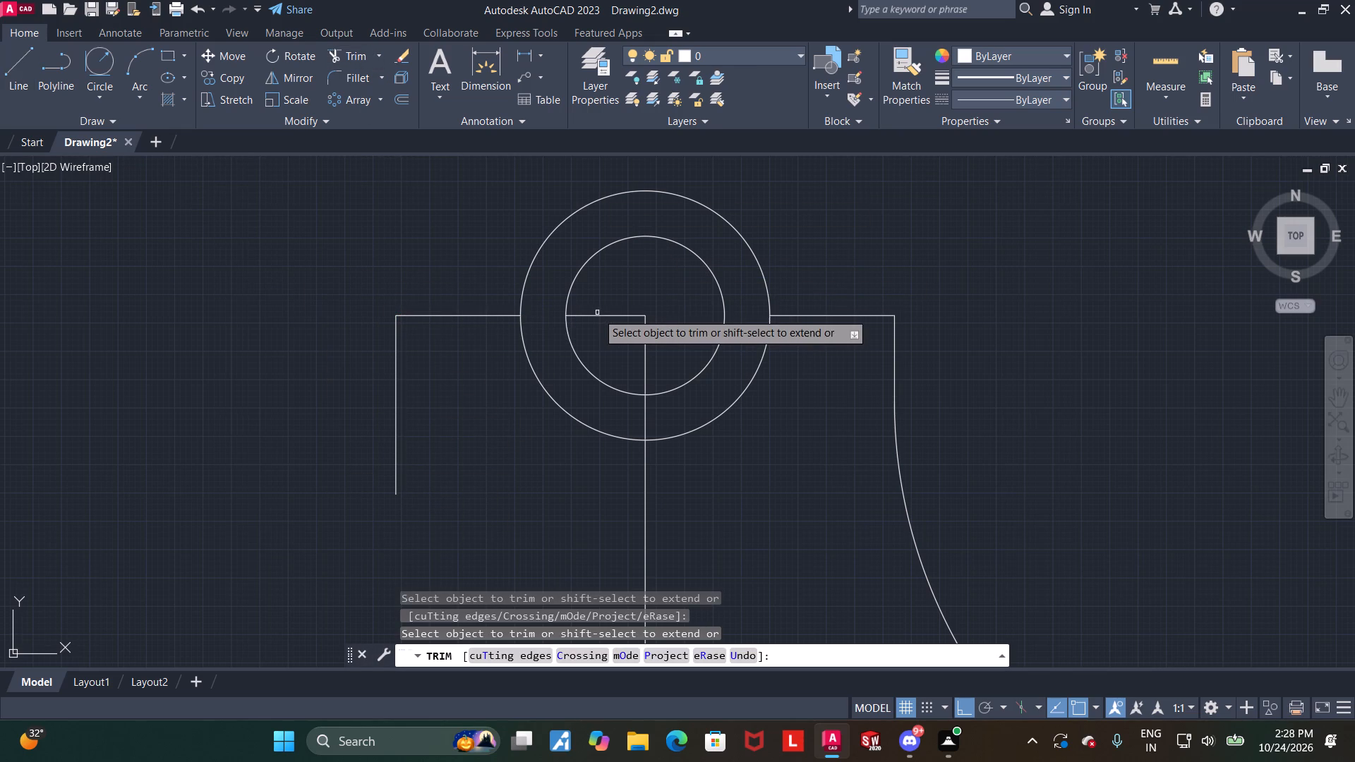
pyautogui.click(598, 313)
pyautogui.scroll(-2, 598, 313)
pyautogui.press('Escape')
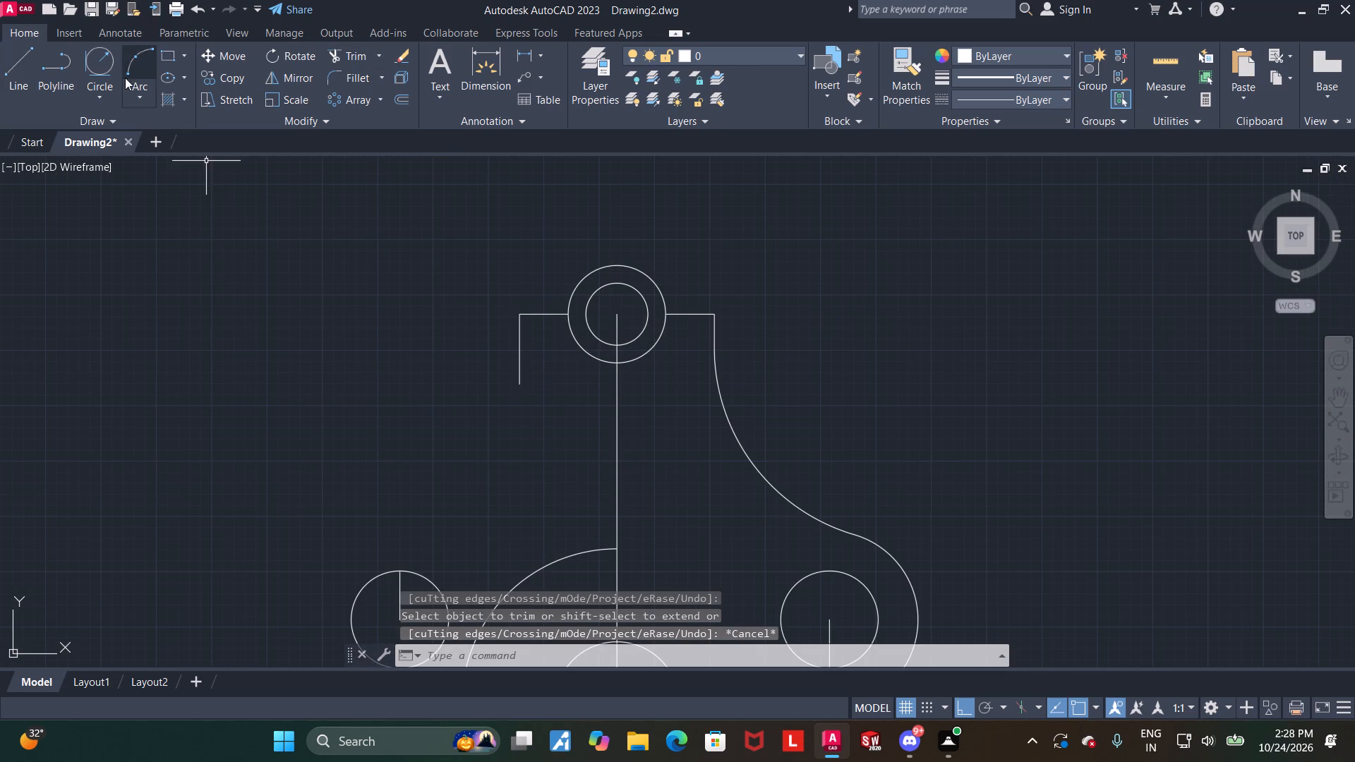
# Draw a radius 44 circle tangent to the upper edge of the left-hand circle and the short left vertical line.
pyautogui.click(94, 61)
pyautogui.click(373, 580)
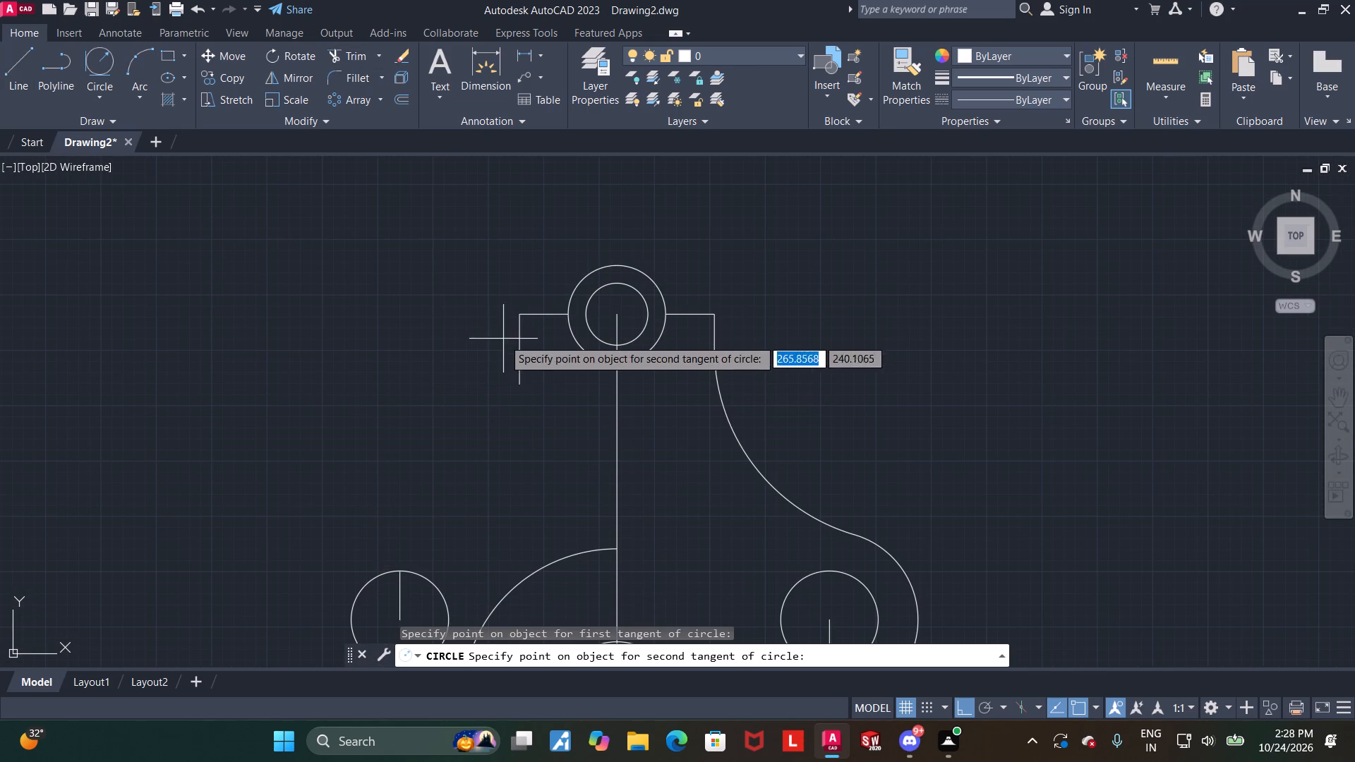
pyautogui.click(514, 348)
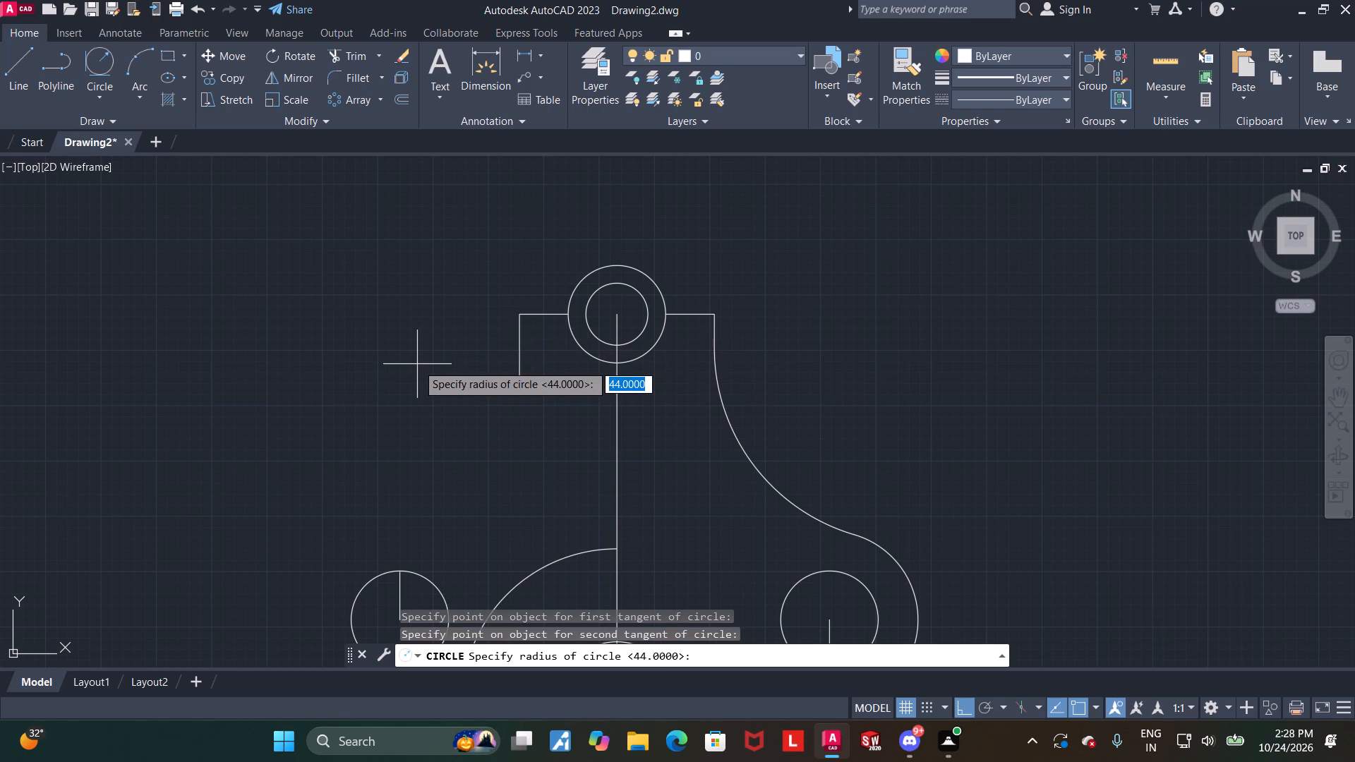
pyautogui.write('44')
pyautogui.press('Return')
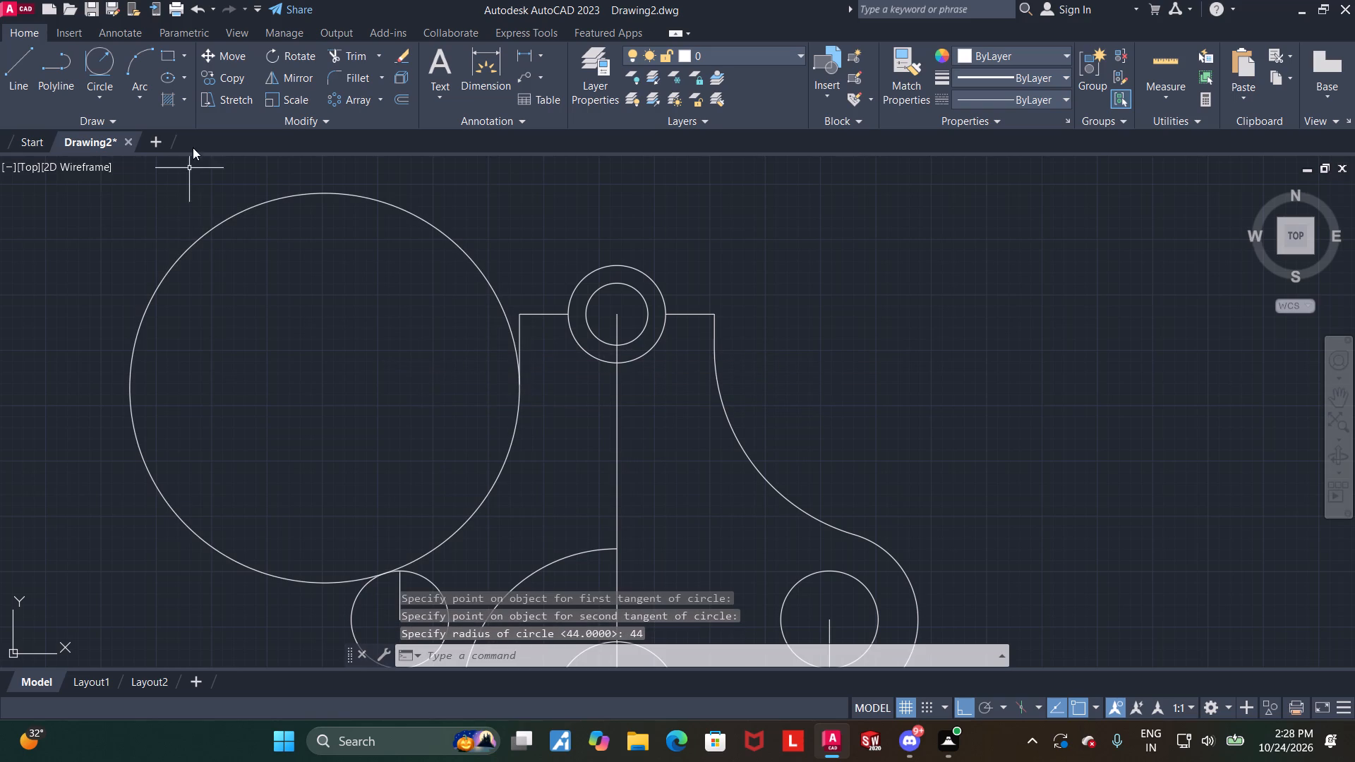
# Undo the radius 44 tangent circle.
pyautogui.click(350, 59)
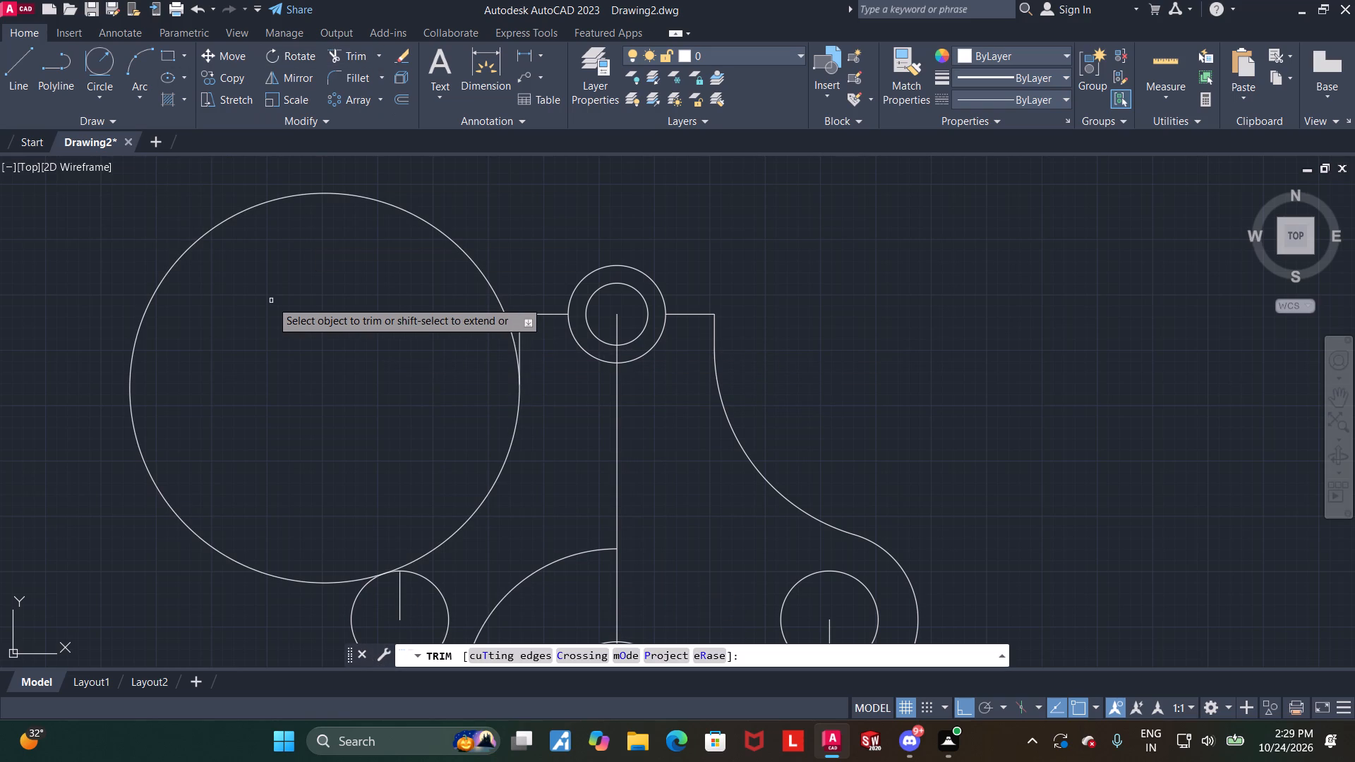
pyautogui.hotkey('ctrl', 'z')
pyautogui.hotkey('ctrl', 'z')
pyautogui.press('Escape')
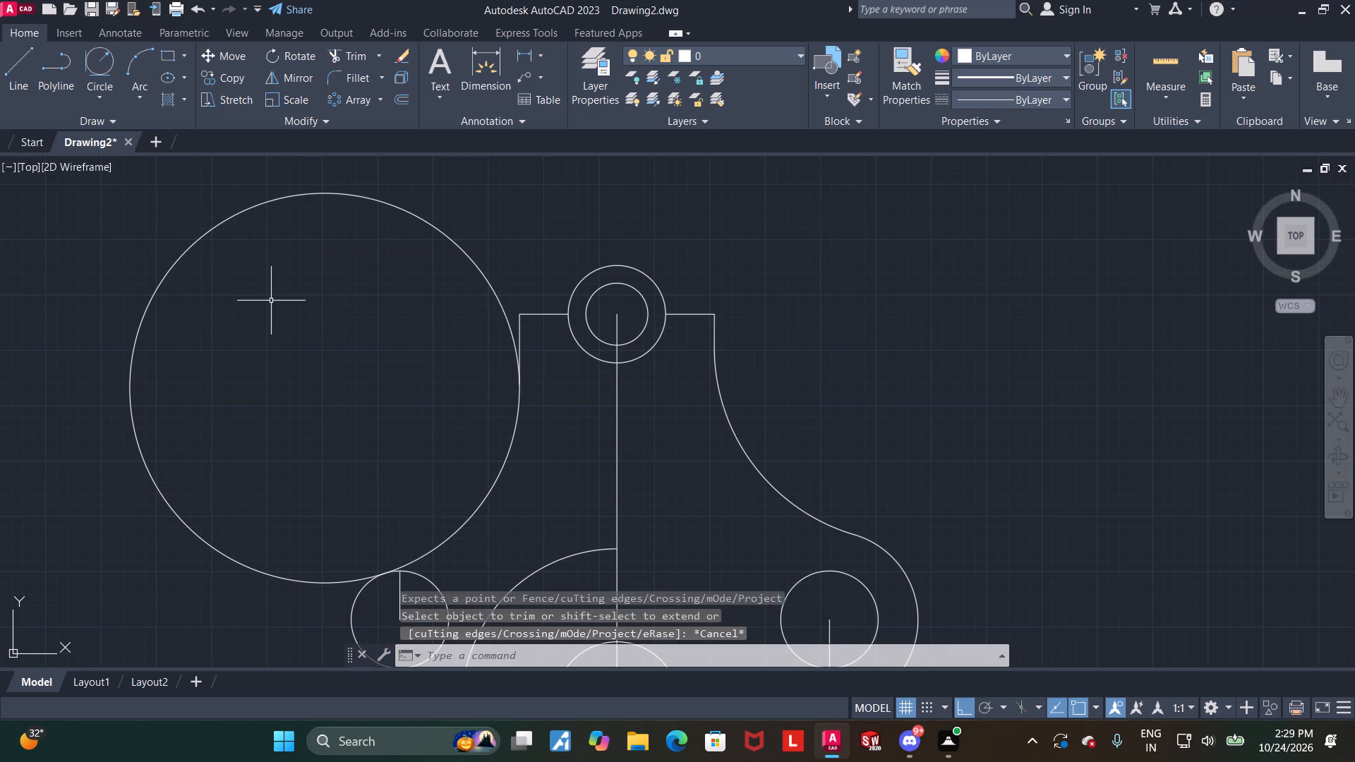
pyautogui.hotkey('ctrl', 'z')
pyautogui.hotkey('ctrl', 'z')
# Draw a short horizontal line rightward from the top quadrant of the left-hand circle.
pyautogui.click(18, 46)
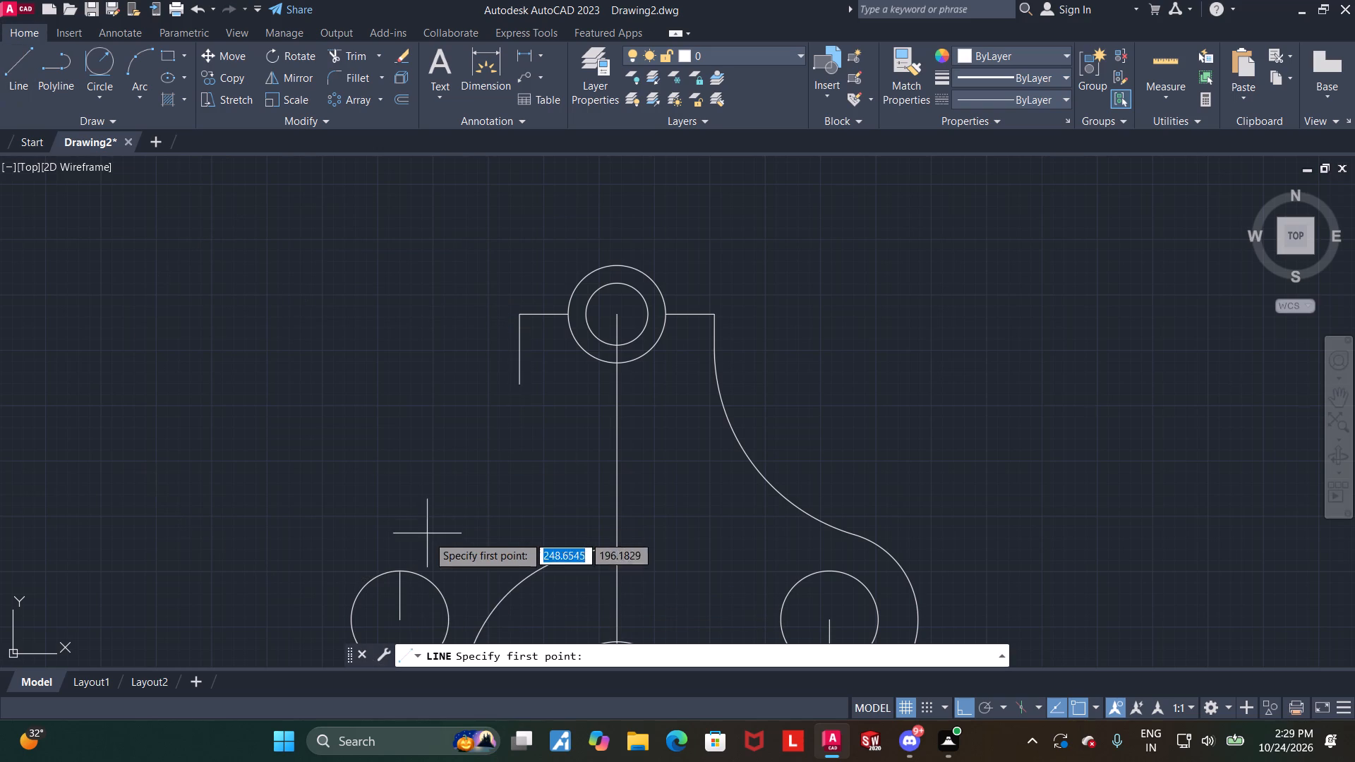
pyautogui.click(401, 567)
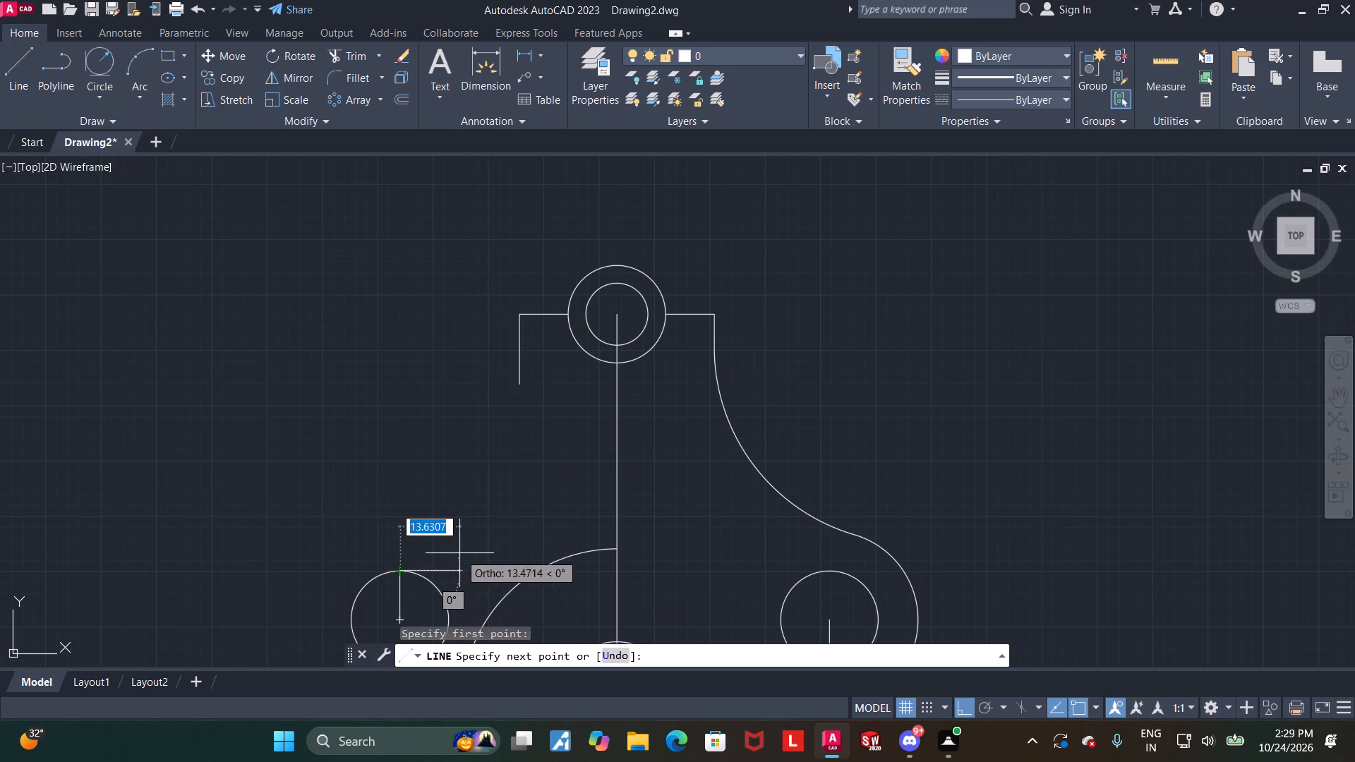
pyautogui.click(473, 549)
pyautogui.press('Escape')
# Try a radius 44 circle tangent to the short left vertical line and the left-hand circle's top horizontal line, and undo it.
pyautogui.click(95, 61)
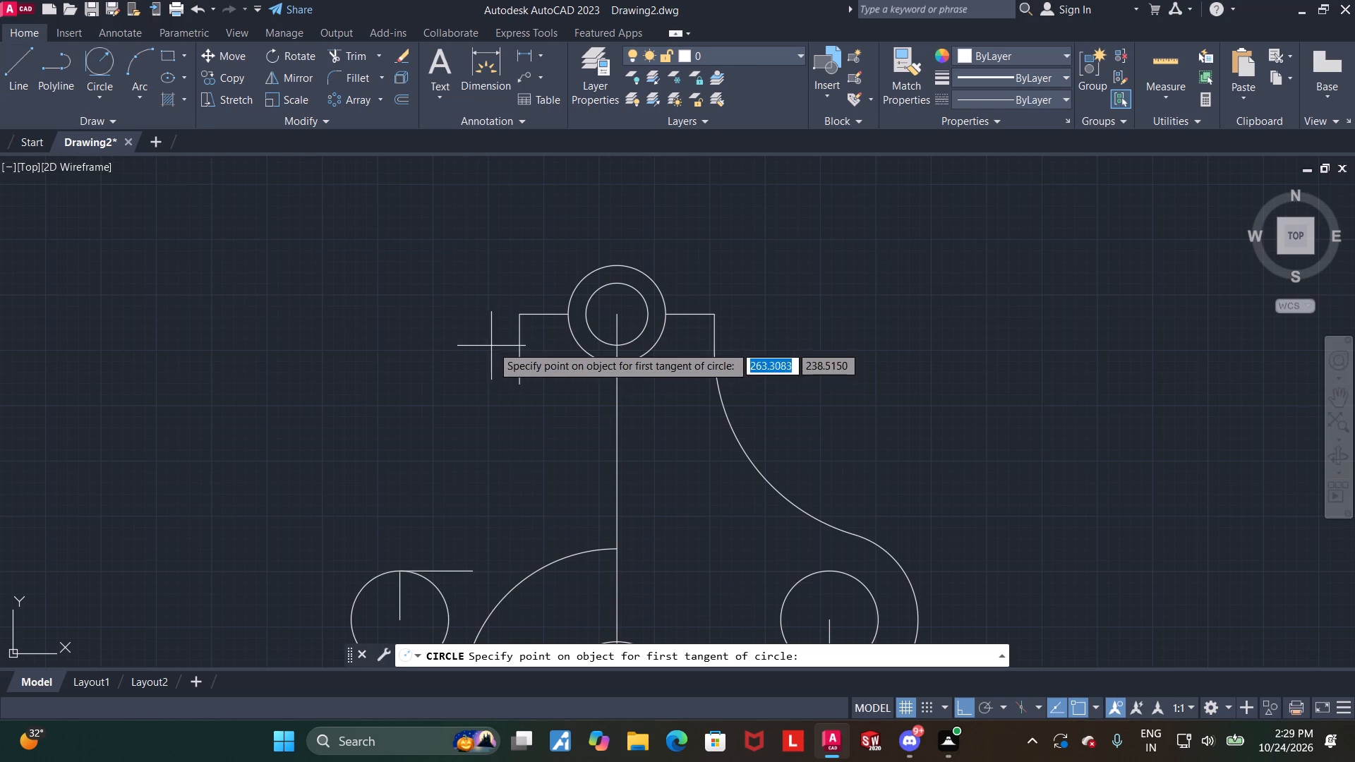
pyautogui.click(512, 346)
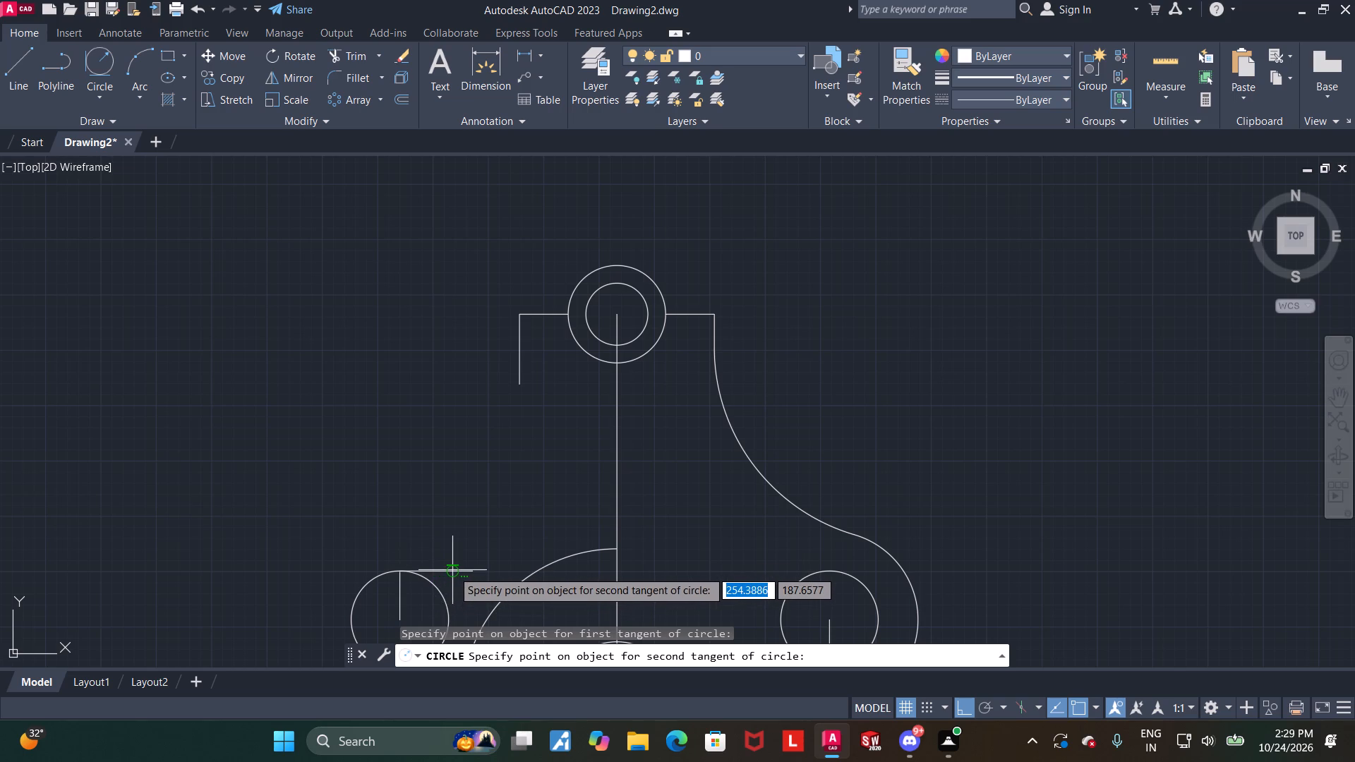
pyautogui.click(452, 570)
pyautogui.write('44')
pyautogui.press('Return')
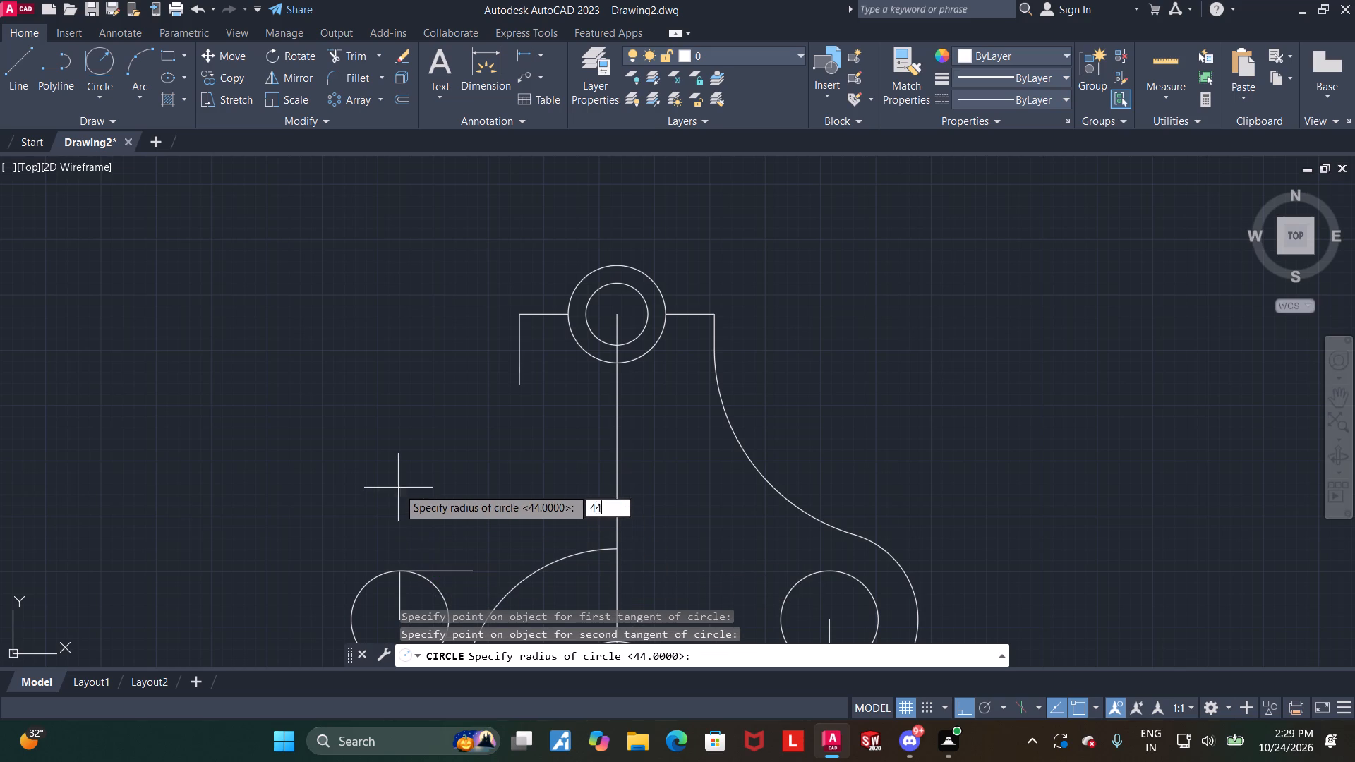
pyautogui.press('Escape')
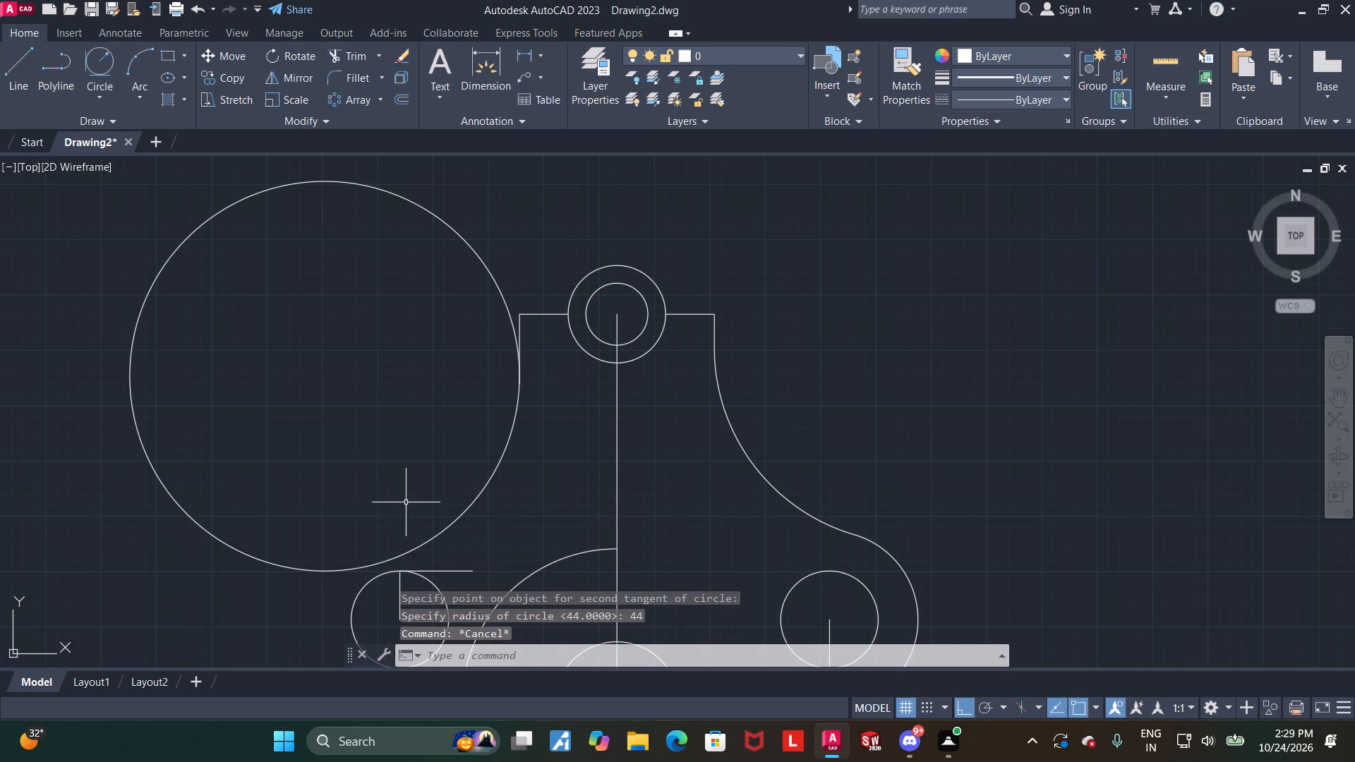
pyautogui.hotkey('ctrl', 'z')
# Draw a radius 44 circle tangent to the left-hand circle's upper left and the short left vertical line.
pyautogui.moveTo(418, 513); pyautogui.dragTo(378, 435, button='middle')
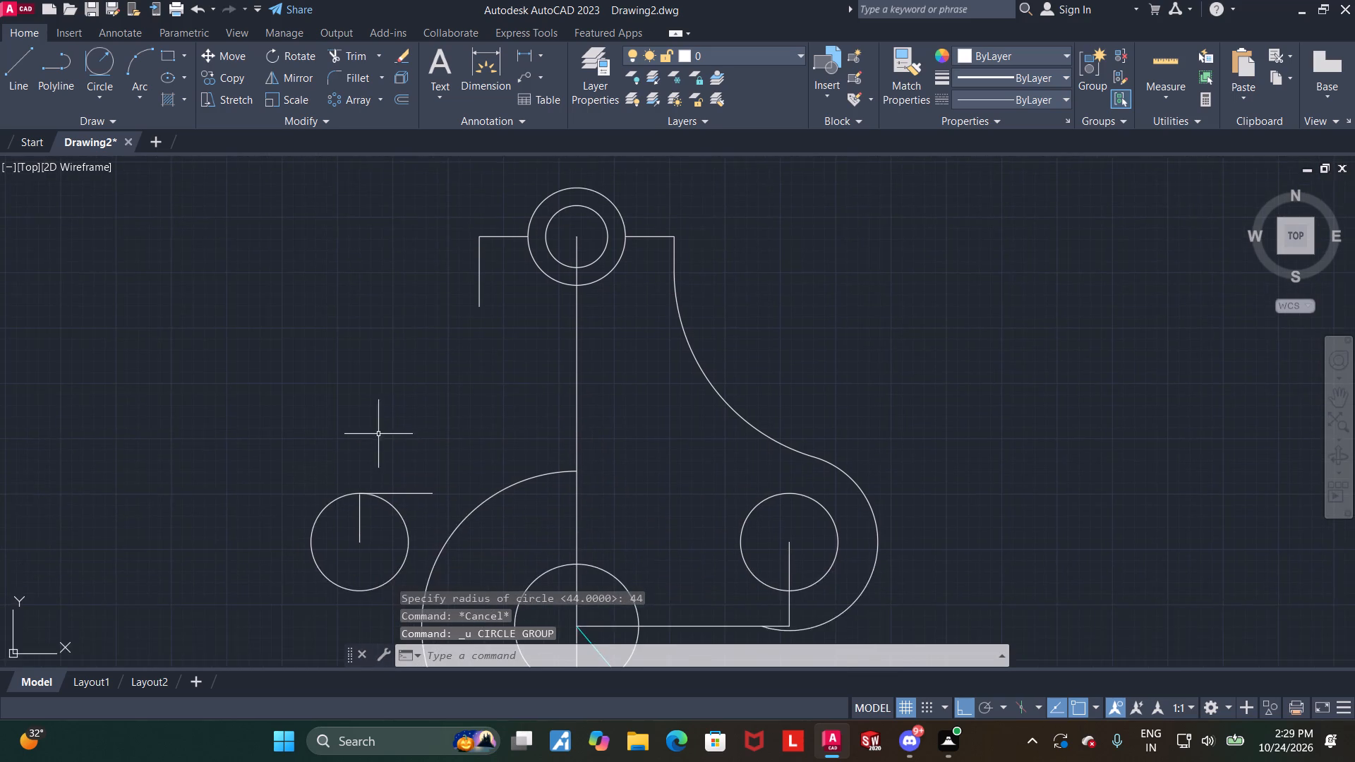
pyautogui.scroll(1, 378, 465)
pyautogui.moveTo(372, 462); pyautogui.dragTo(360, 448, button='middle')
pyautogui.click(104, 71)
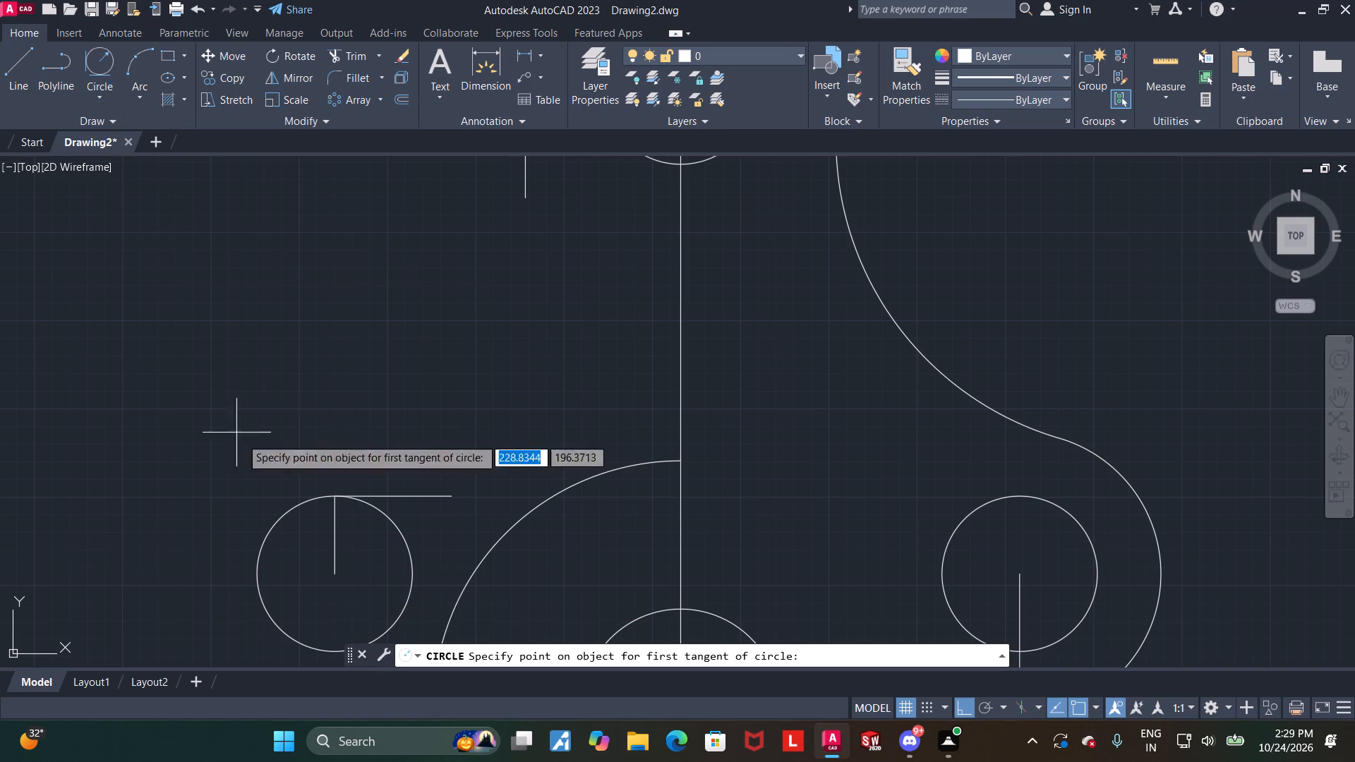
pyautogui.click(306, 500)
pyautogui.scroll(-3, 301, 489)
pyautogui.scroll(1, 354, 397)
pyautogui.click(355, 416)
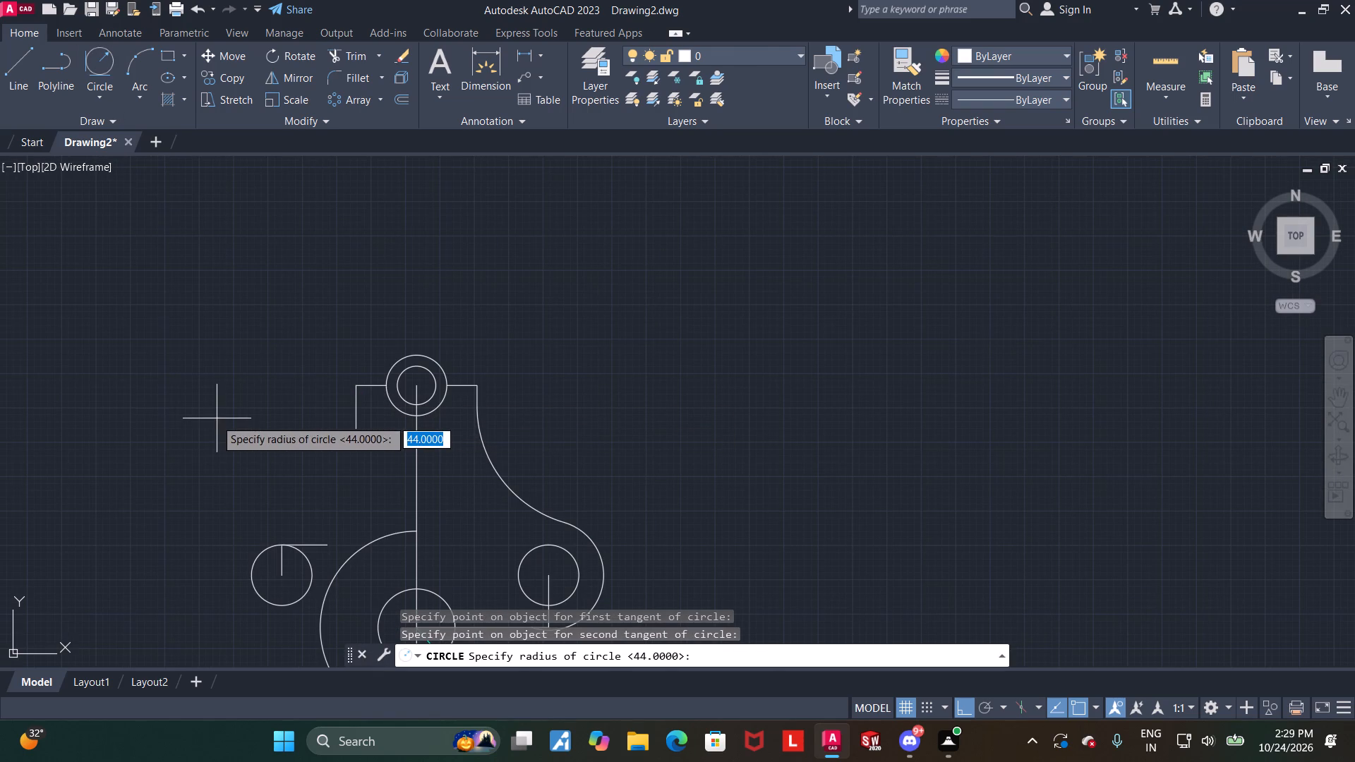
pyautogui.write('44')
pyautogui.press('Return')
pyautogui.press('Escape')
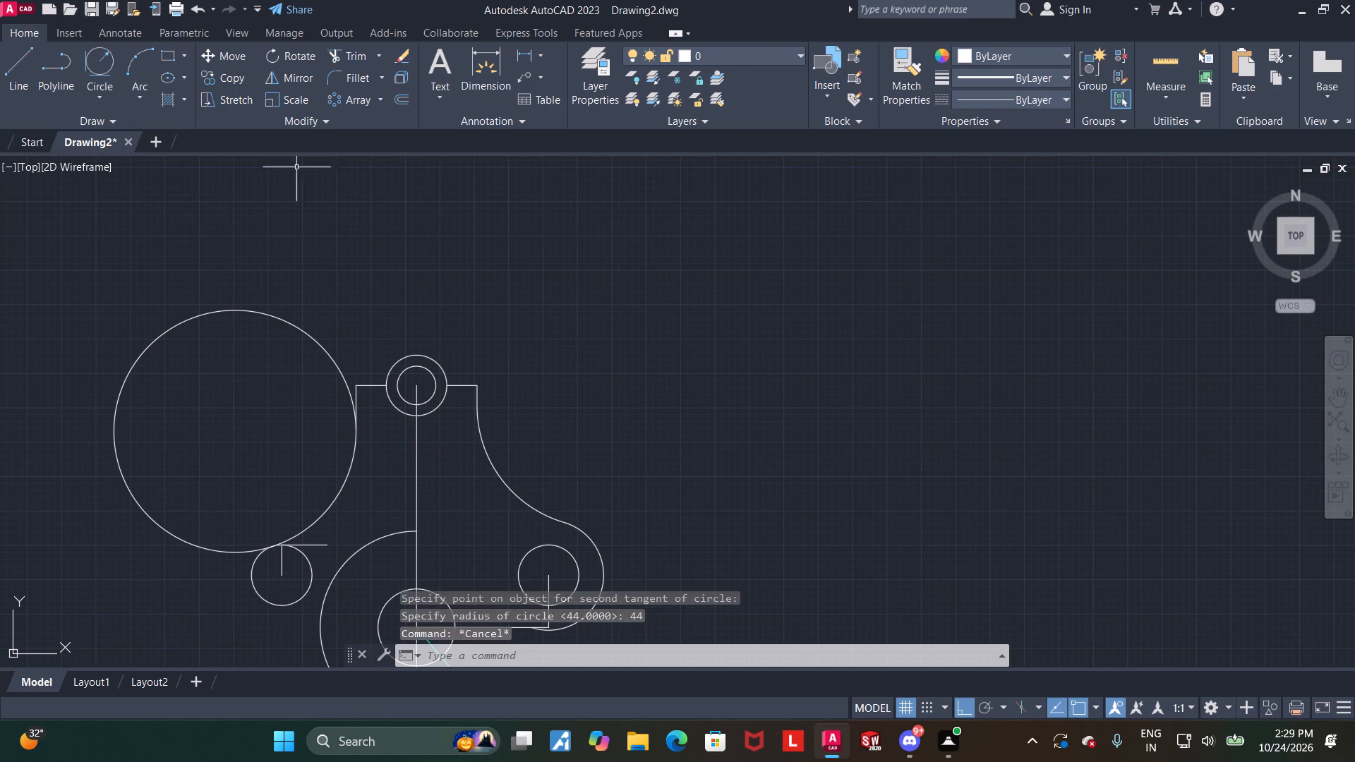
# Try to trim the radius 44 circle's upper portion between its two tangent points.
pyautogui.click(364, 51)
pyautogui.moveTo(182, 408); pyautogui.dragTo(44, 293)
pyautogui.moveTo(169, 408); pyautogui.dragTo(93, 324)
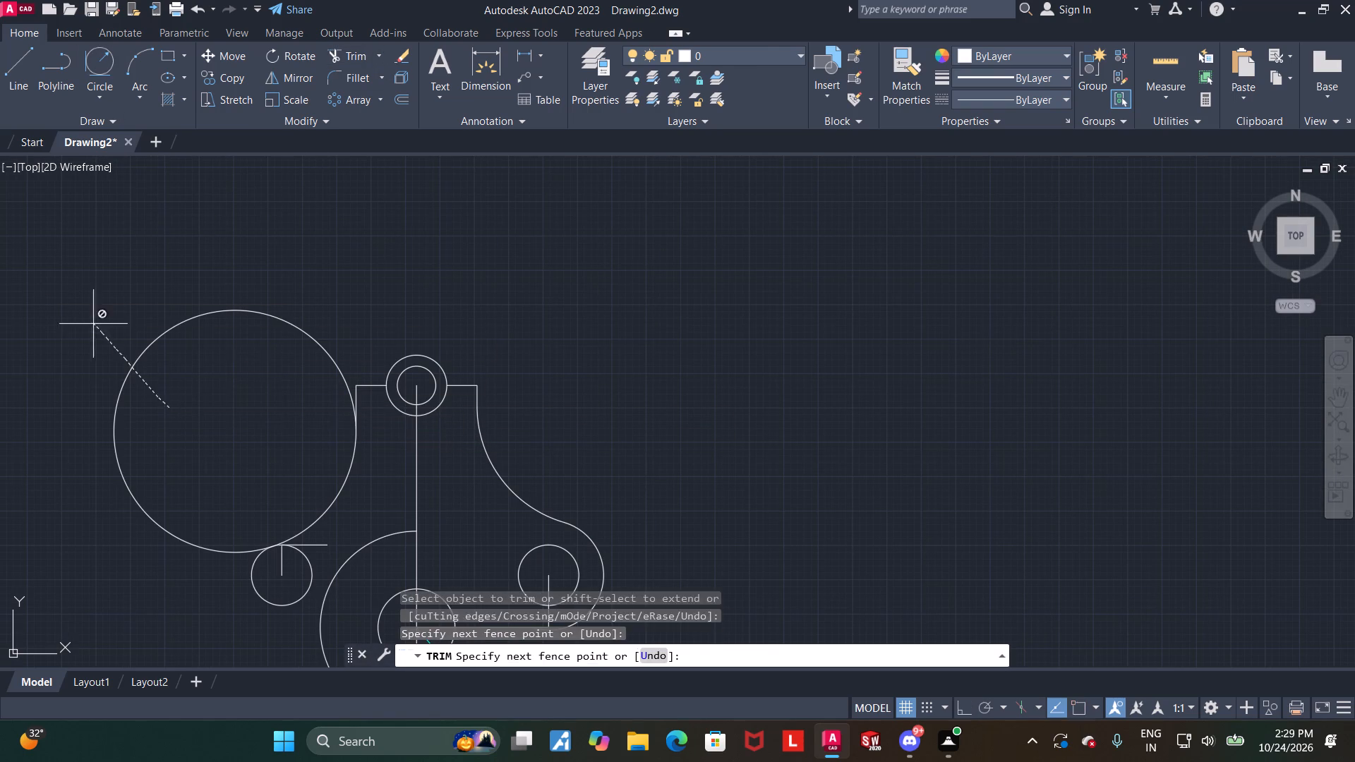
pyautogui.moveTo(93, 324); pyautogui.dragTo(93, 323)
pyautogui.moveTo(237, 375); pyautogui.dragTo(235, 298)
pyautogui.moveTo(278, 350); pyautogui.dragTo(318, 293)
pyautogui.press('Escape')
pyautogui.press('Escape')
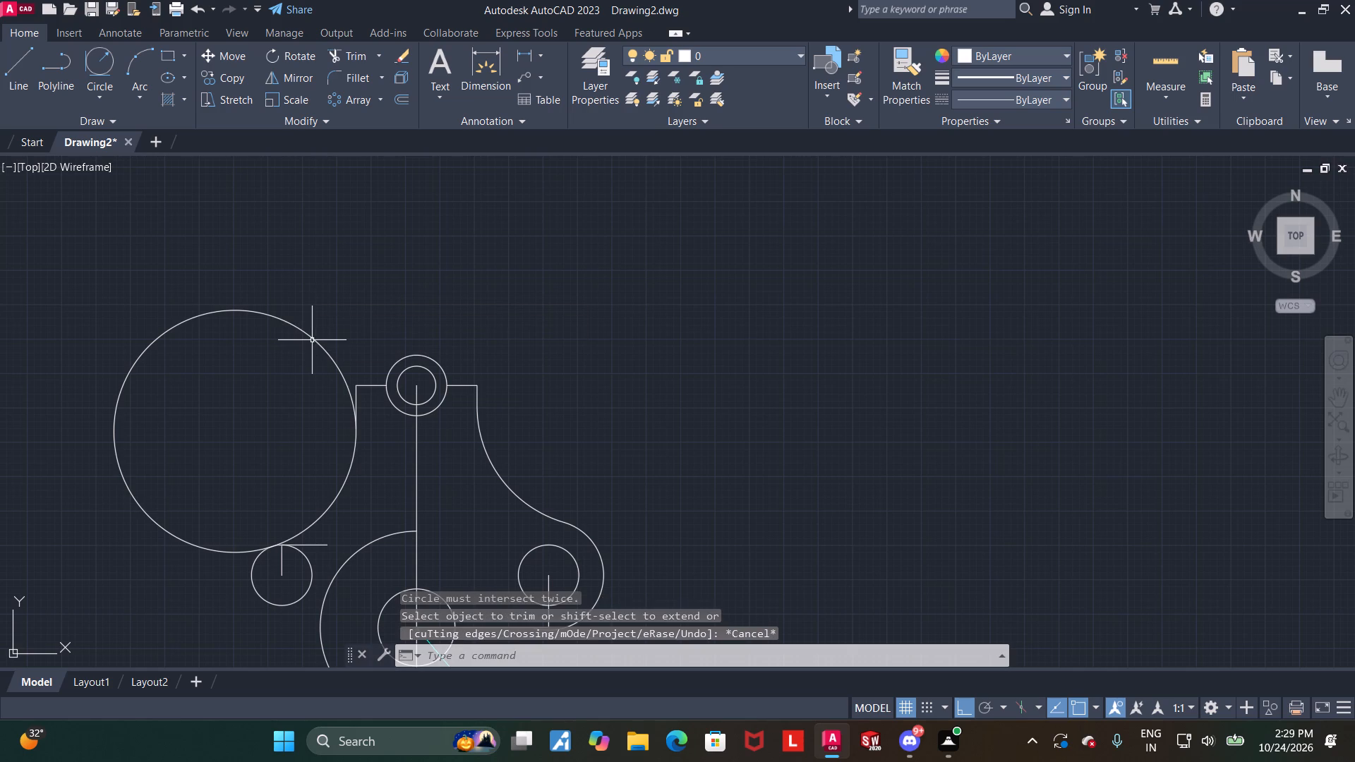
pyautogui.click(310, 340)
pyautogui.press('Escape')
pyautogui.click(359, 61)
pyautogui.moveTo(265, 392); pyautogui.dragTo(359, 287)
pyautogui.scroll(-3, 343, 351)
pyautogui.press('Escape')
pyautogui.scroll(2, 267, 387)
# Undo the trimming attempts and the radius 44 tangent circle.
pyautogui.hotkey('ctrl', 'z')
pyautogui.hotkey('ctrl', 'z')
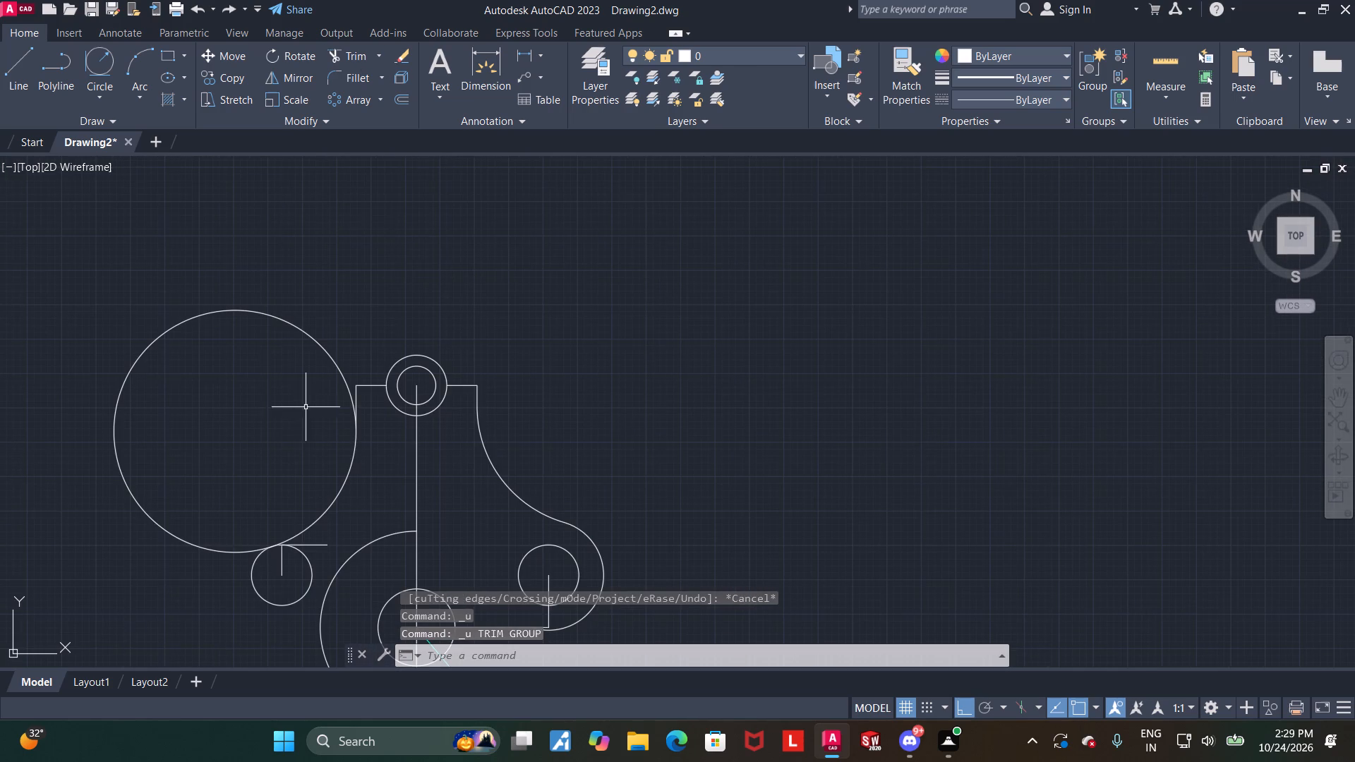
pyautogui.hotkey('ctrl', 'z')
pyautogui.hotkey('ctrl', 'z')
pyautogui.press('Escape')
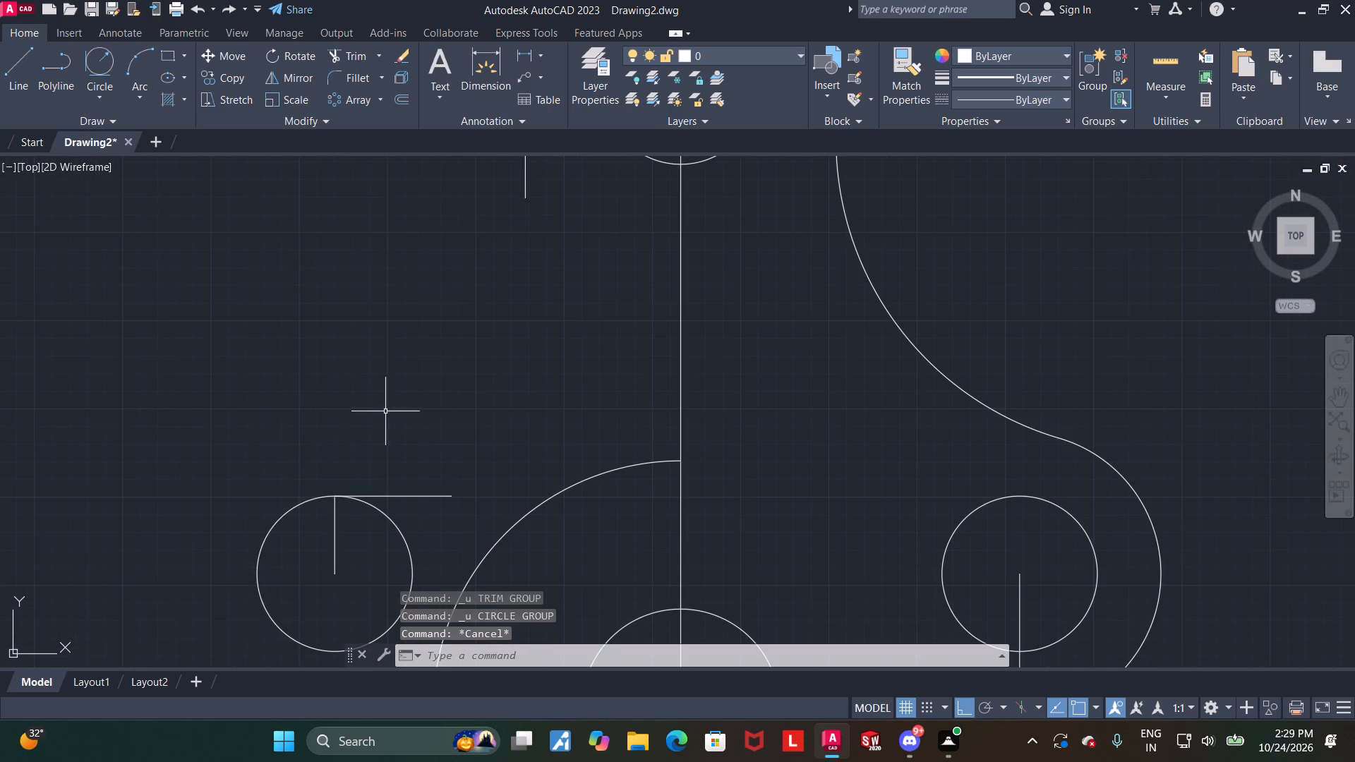
# Erase the horizontal line that starts at the top of the left-hand circle.
pyautogui.scroll(-1, 385, 411)
pyautogui.click(409, 462)
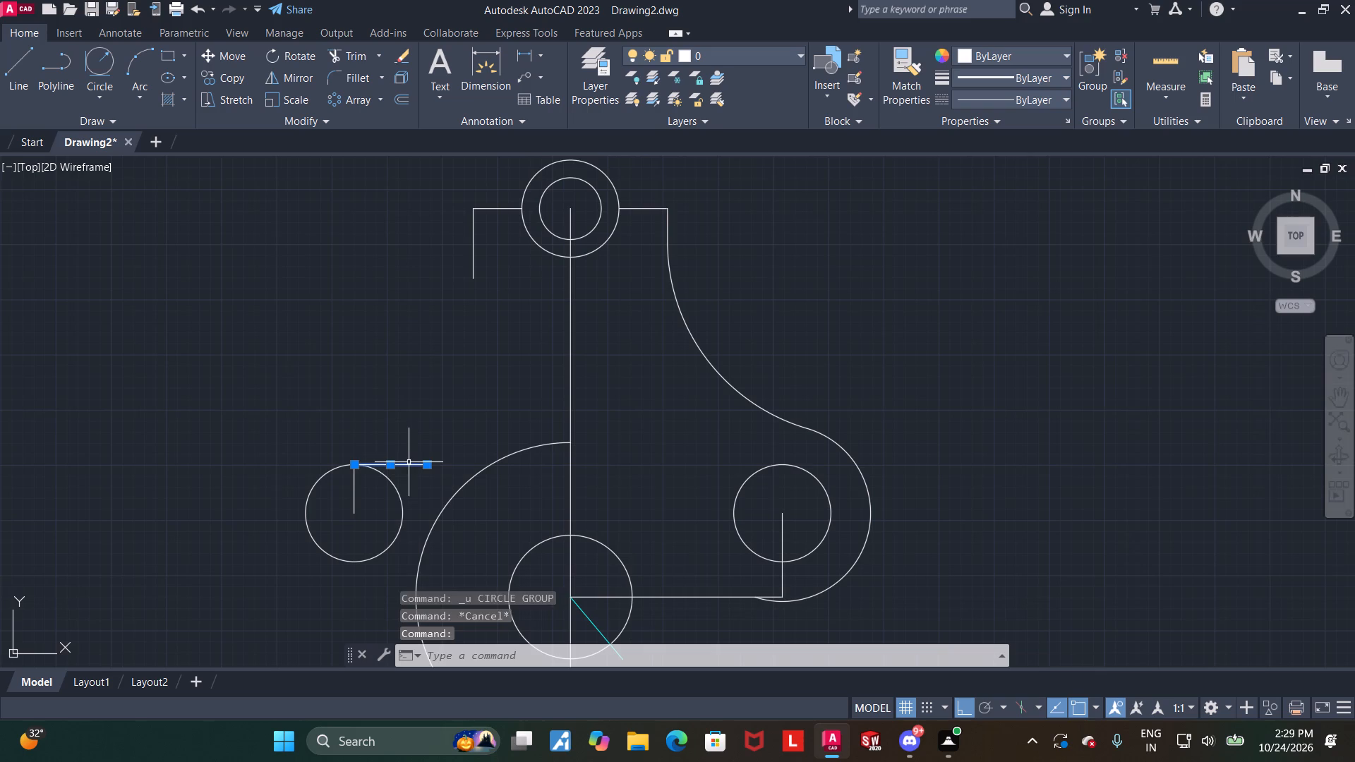
pyautogui.press('Delete')
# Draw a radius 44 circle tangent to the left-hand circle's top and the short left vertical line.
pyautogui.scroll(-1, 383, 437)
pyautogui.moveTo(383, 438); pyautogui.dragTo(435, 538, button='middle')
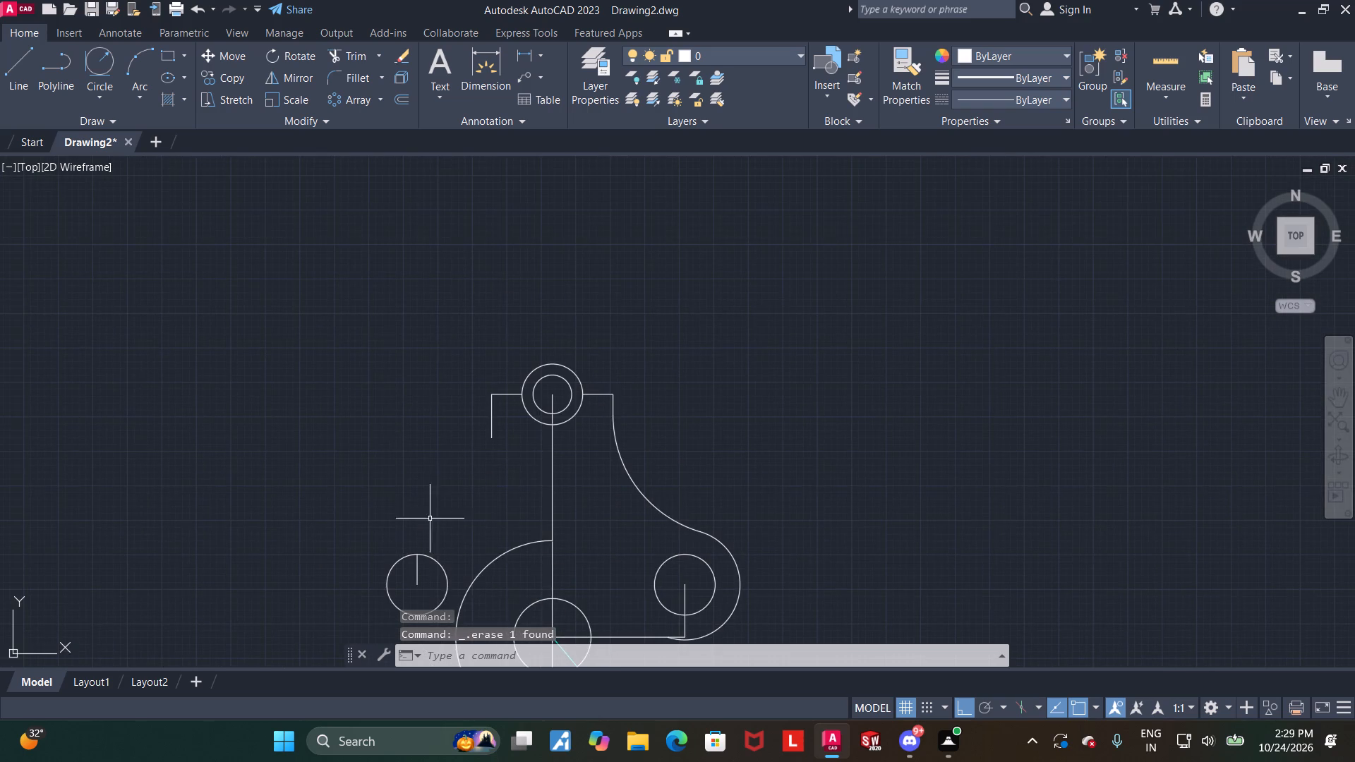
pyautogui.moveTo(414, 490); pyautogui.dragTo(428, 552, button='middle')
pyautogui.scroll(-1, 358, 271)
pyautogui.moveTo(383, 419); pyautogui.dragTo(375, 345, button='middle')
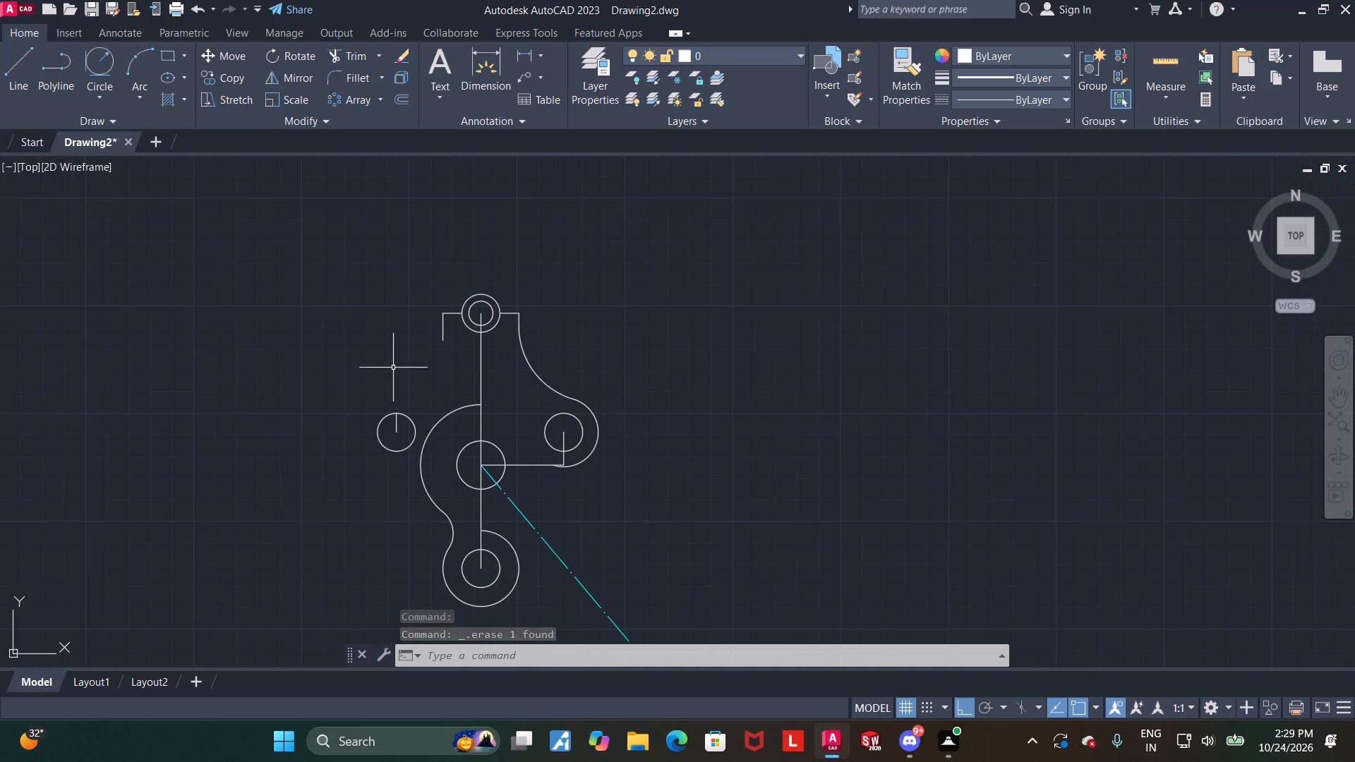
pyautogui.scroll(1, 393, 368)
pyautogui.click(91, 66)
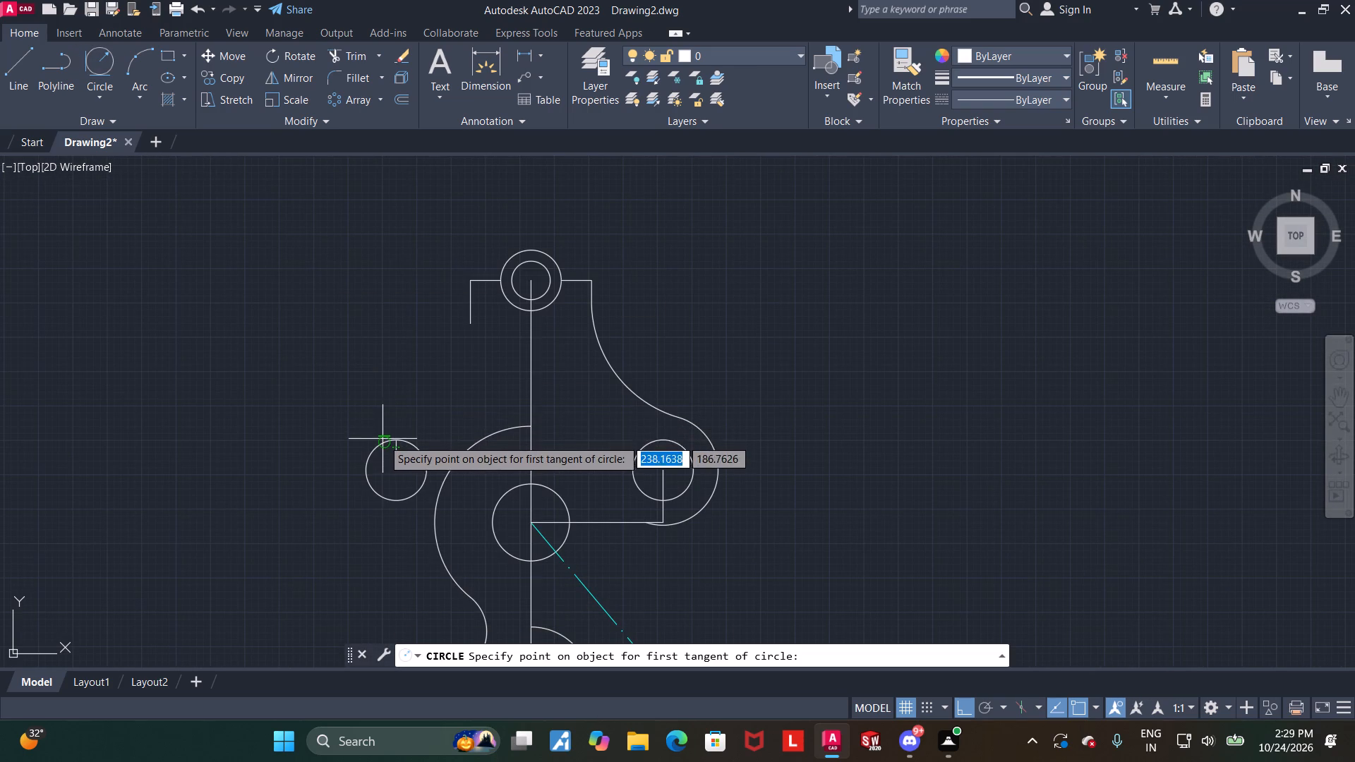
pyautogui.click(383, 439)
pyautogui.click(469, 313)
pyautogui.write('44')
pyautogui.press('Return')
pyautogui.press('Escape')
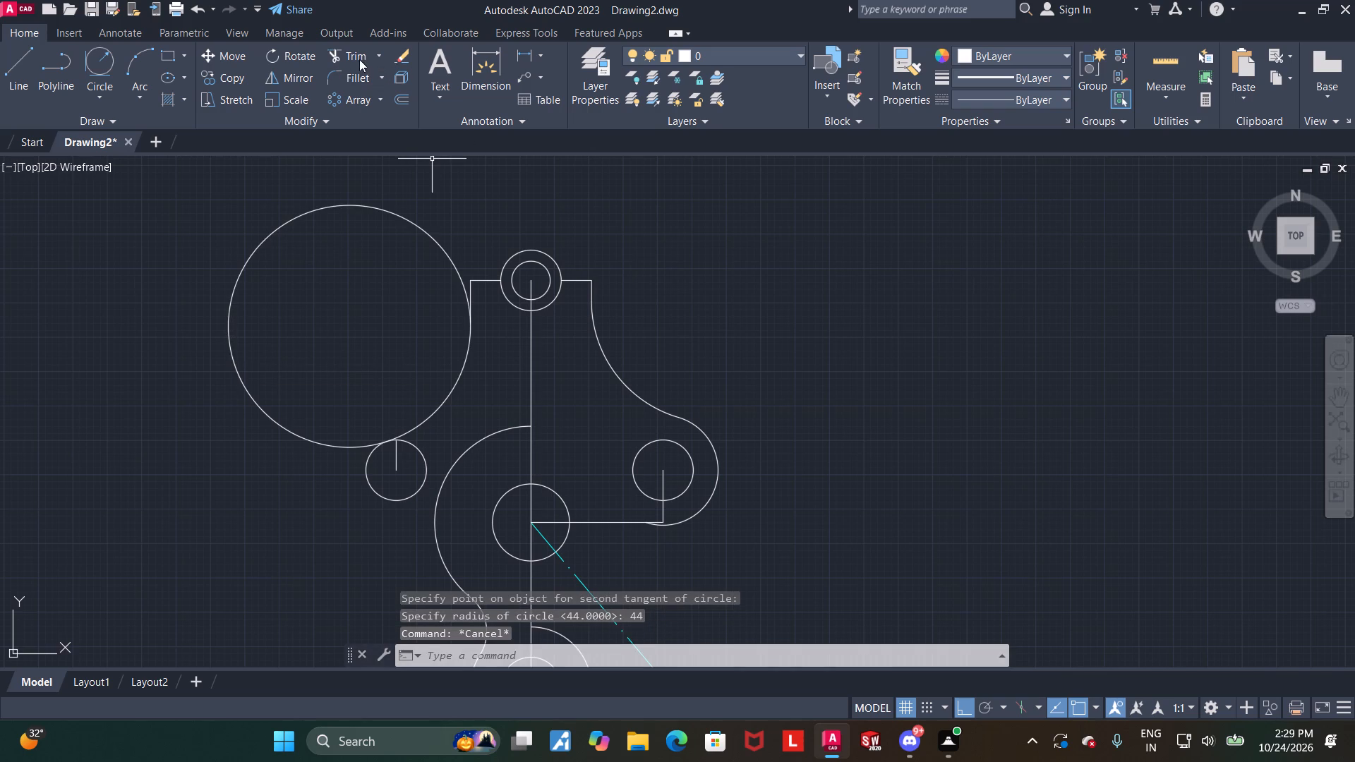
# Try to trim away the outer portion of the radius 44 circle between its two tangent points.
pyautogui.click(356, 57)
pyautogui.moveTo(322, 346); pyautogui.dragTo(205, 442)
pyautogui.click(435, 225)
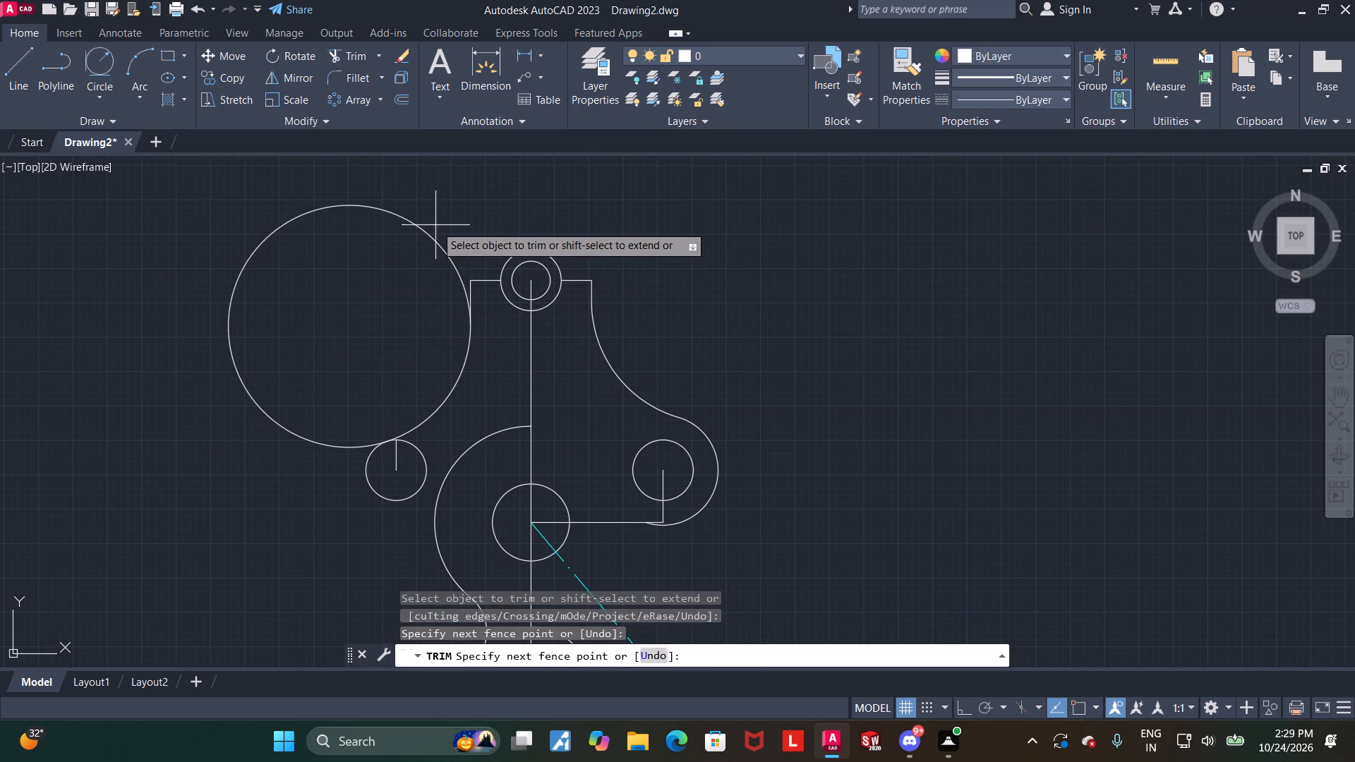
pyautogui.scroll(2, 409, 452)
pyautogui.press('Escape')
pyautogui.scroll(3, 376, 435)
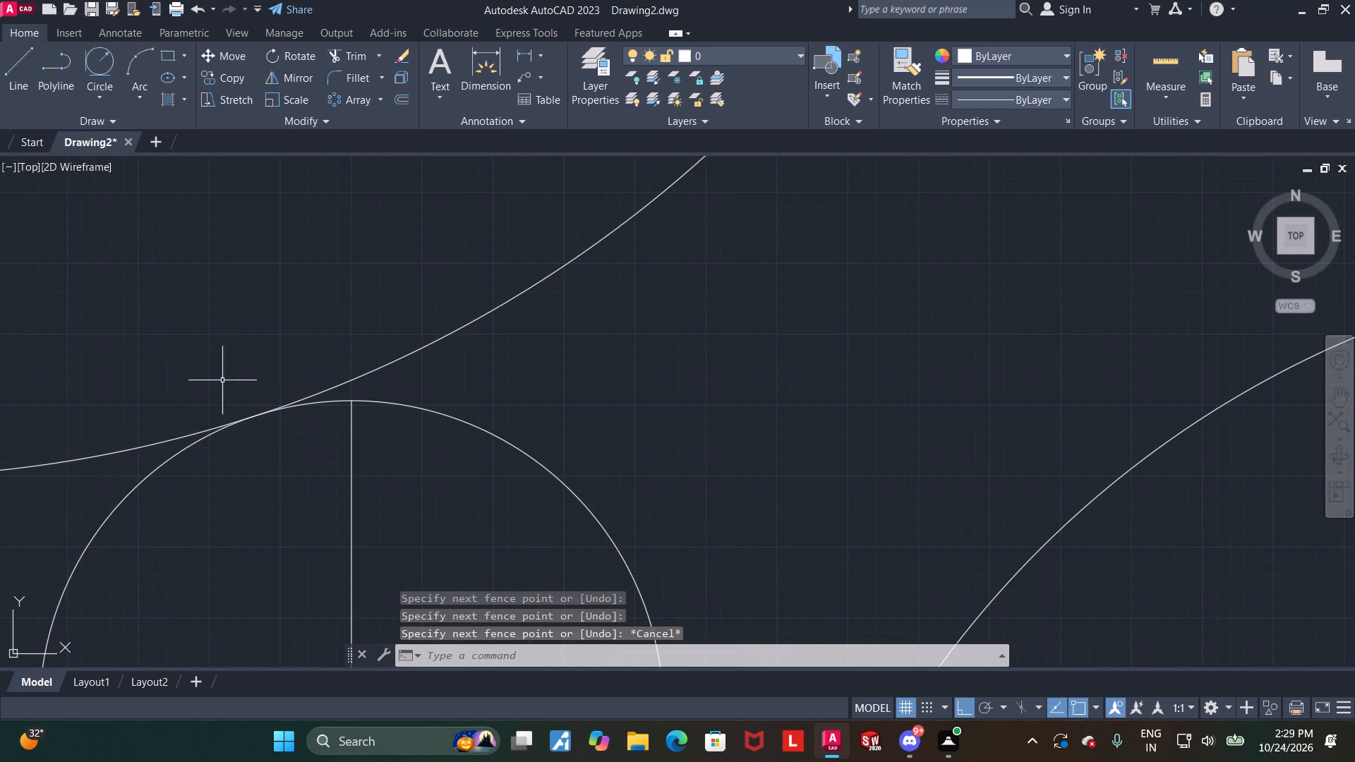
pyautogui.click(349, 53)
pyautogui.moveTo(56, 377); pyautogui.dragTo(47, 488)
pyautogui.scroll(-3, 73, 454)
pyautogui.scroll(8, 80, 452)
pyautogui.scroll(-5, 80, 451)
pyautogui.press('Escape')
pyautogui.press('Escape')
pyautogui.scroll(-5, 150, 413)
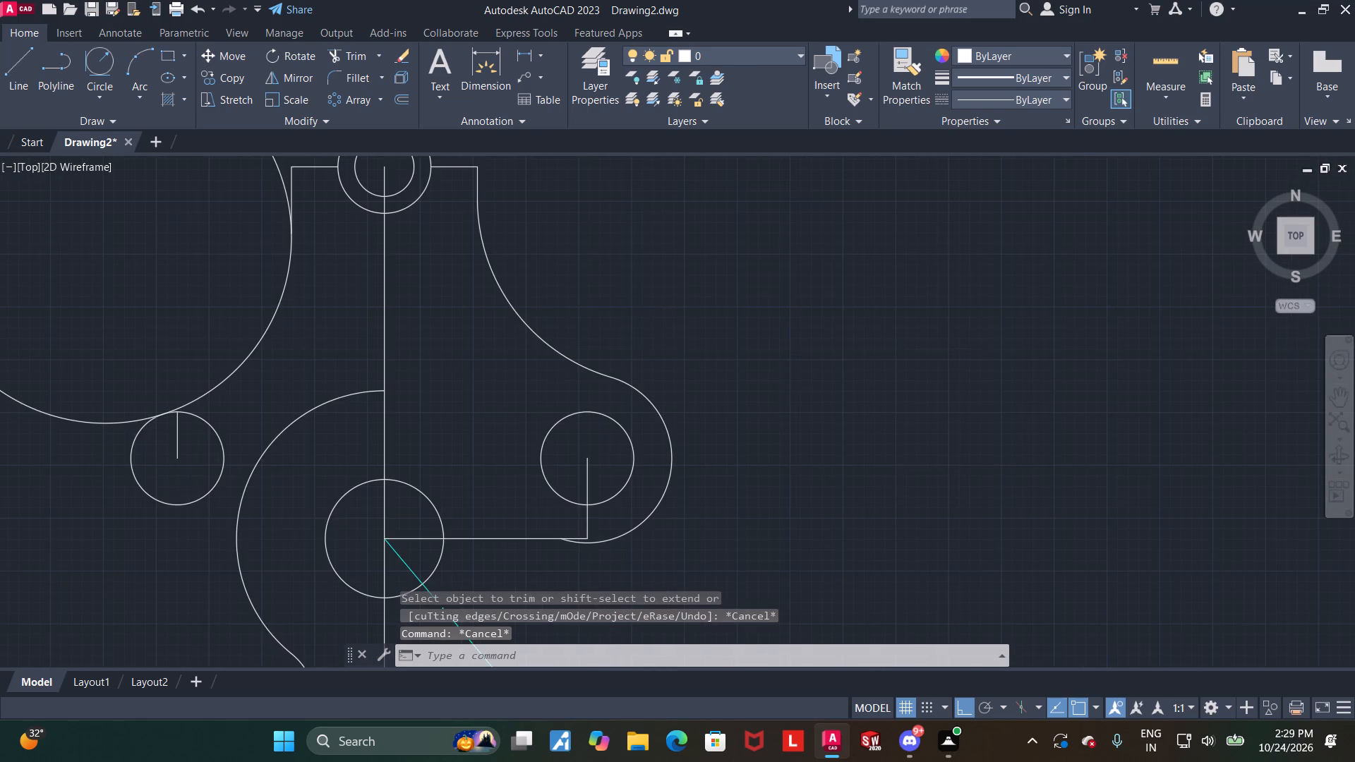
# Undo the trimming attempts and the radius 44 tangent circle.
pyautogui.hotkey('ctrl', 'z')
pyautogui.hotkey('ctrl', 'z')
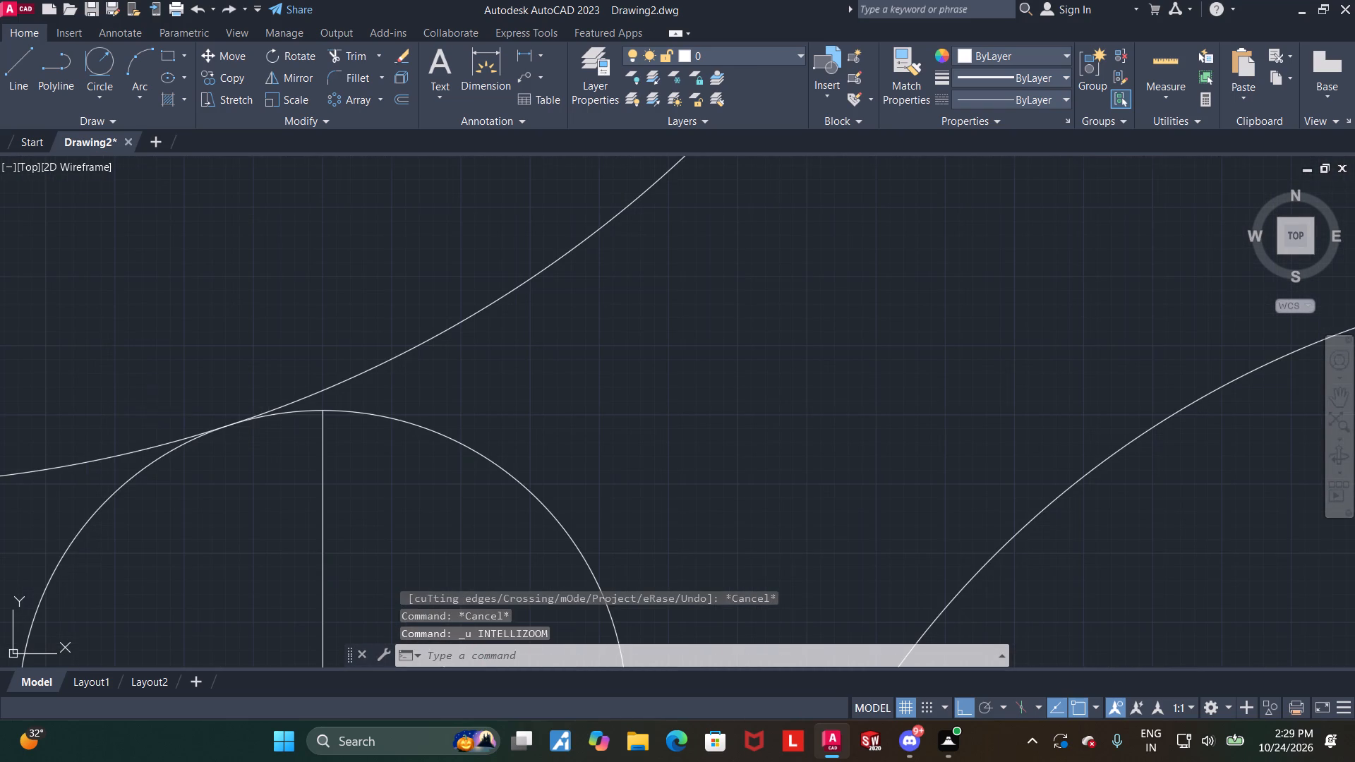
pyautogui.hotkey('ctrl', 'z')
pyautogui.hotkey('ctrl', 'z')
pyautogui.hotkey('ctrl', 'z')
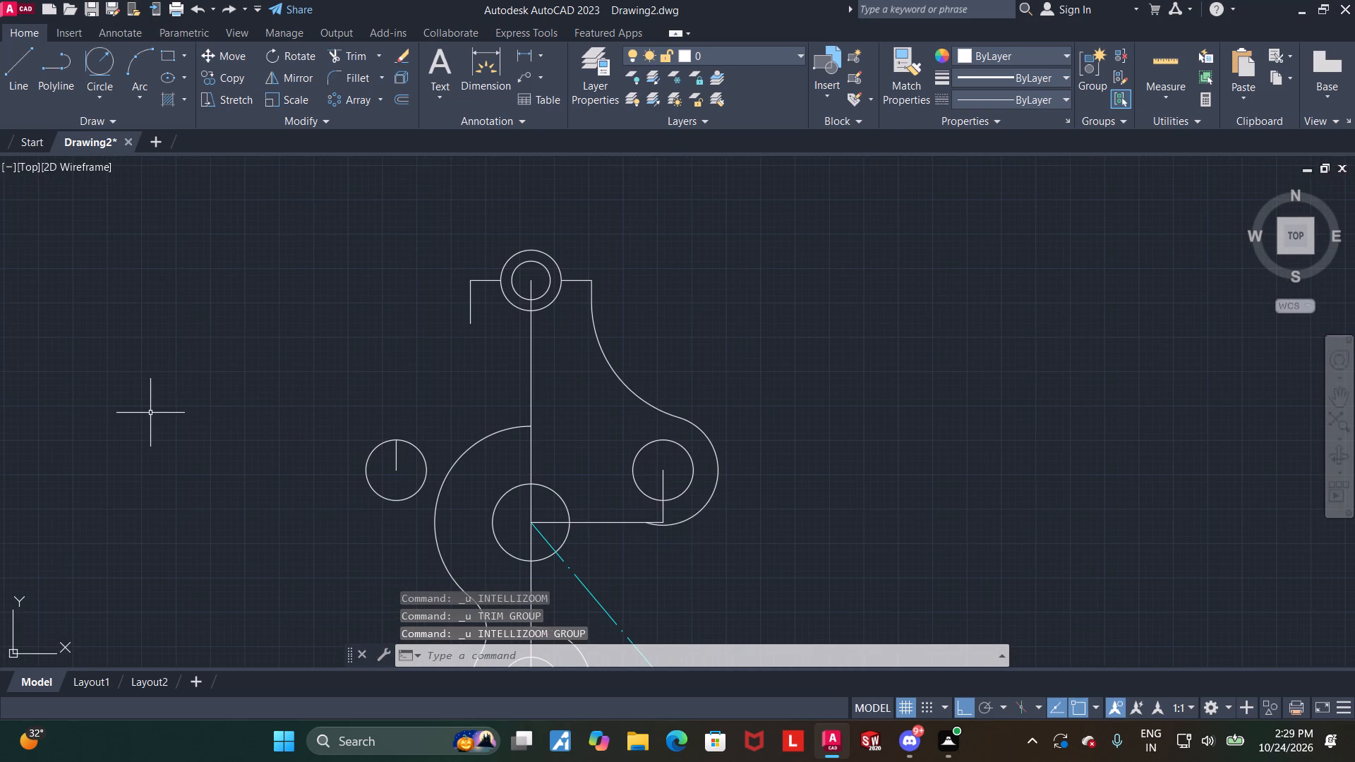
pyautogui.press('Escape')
# Draw a vertical line extending the short left vertical line down to just above the top of the large central arc.
pyautogui.scroll(1, 507, 399)
pyautogui.click(14, 67)
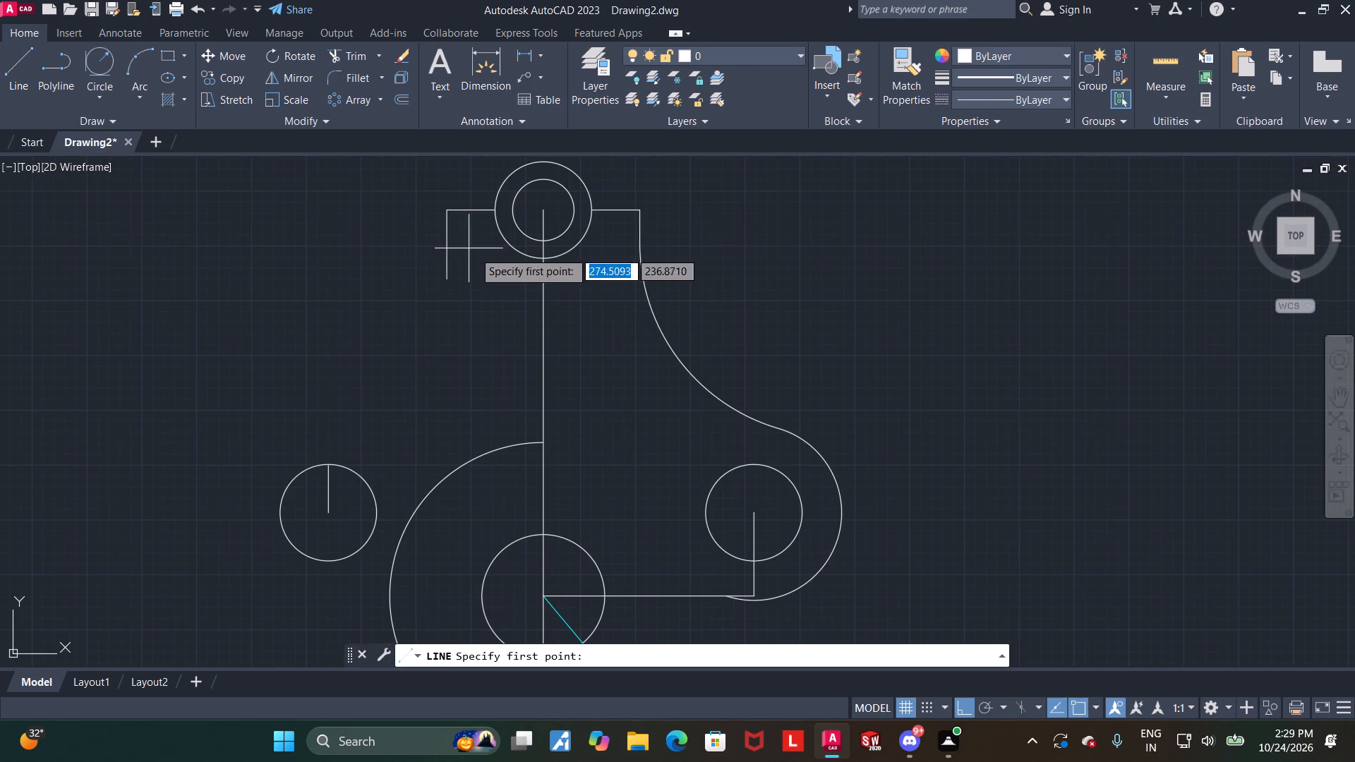
pyautogui.click(444, 274)
pyautogui.click(423, 438)
pyautogui.press('Escape')
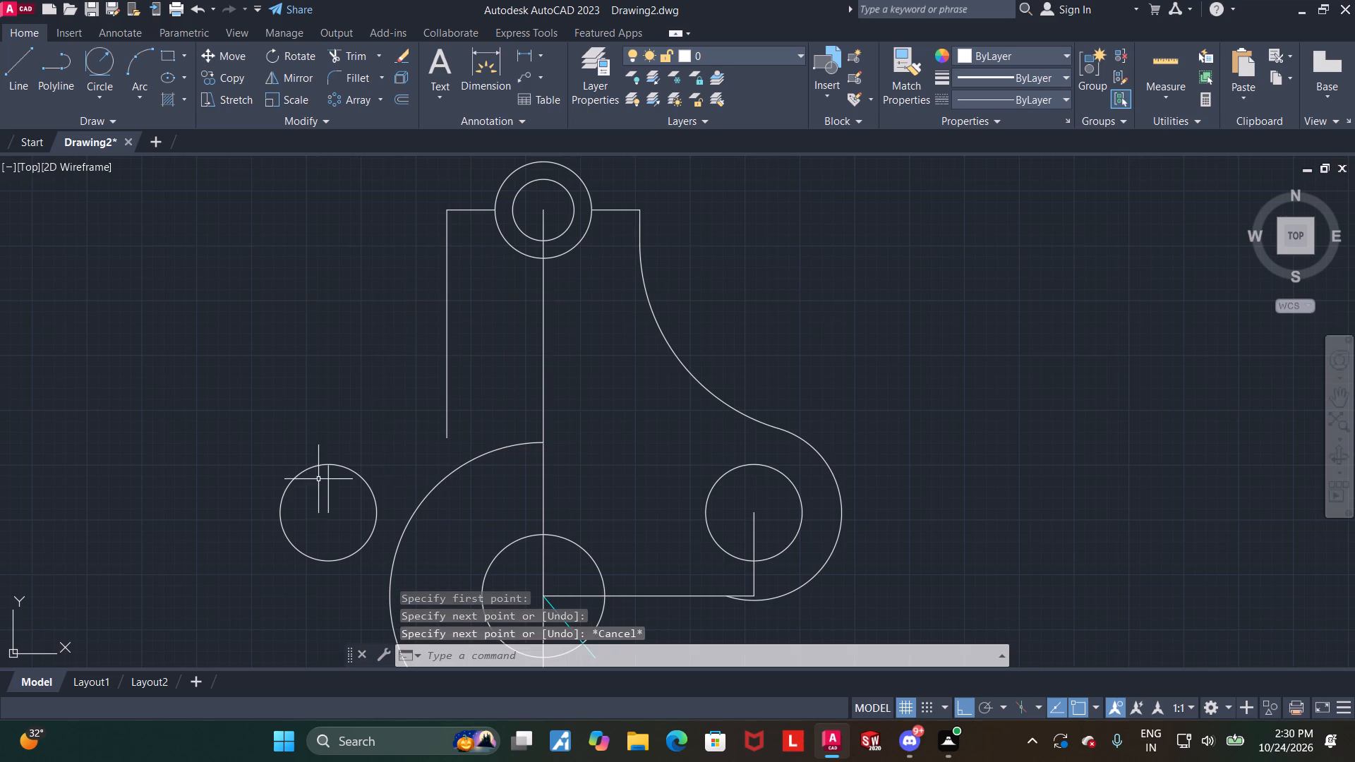
# Draw a radius 44 circle tangent to the left-hand circle's upper left and the extended left vertical line.
pyautogui.click(112, 56)
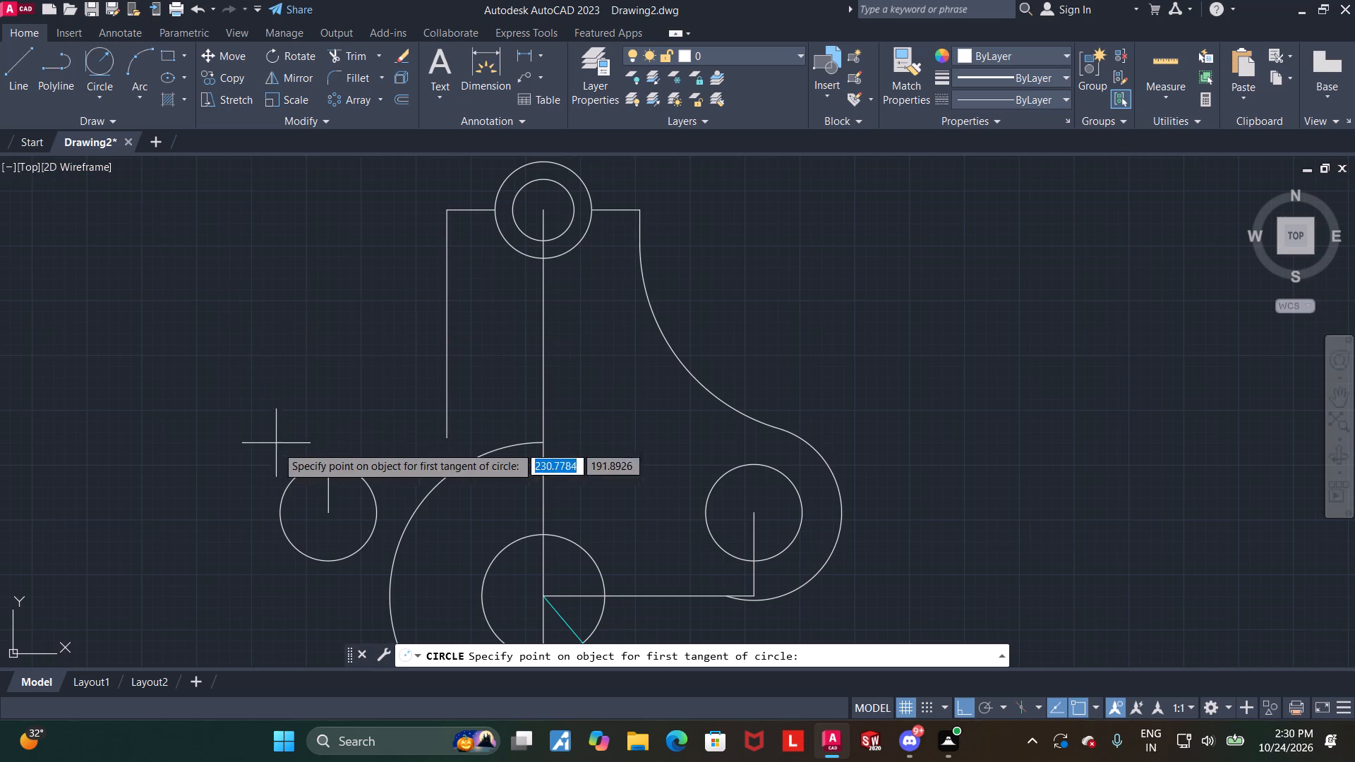
pyautogui.click(287, 490)
pyautogui.click(444, 258)
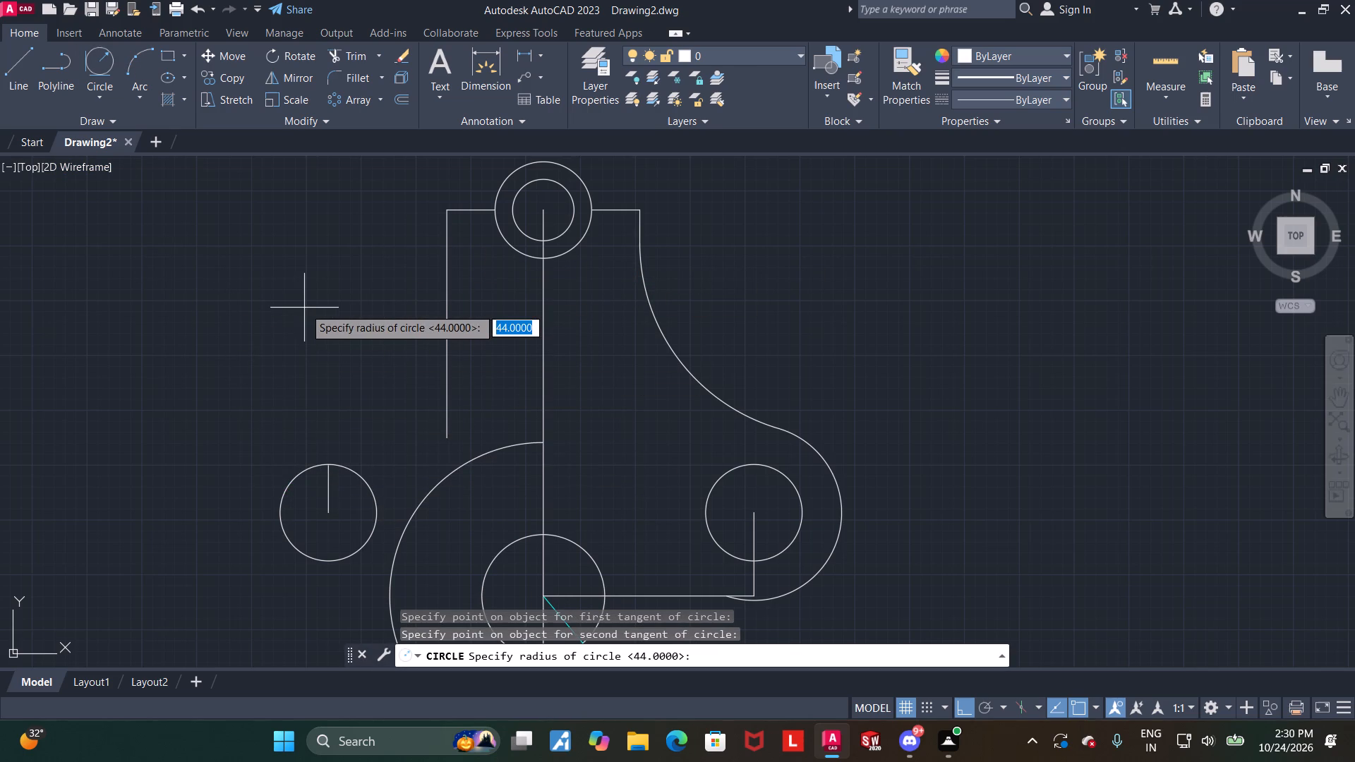
pyautogui.write('44')
pyautogui.press('Return')
pyautogui.press('Escape')
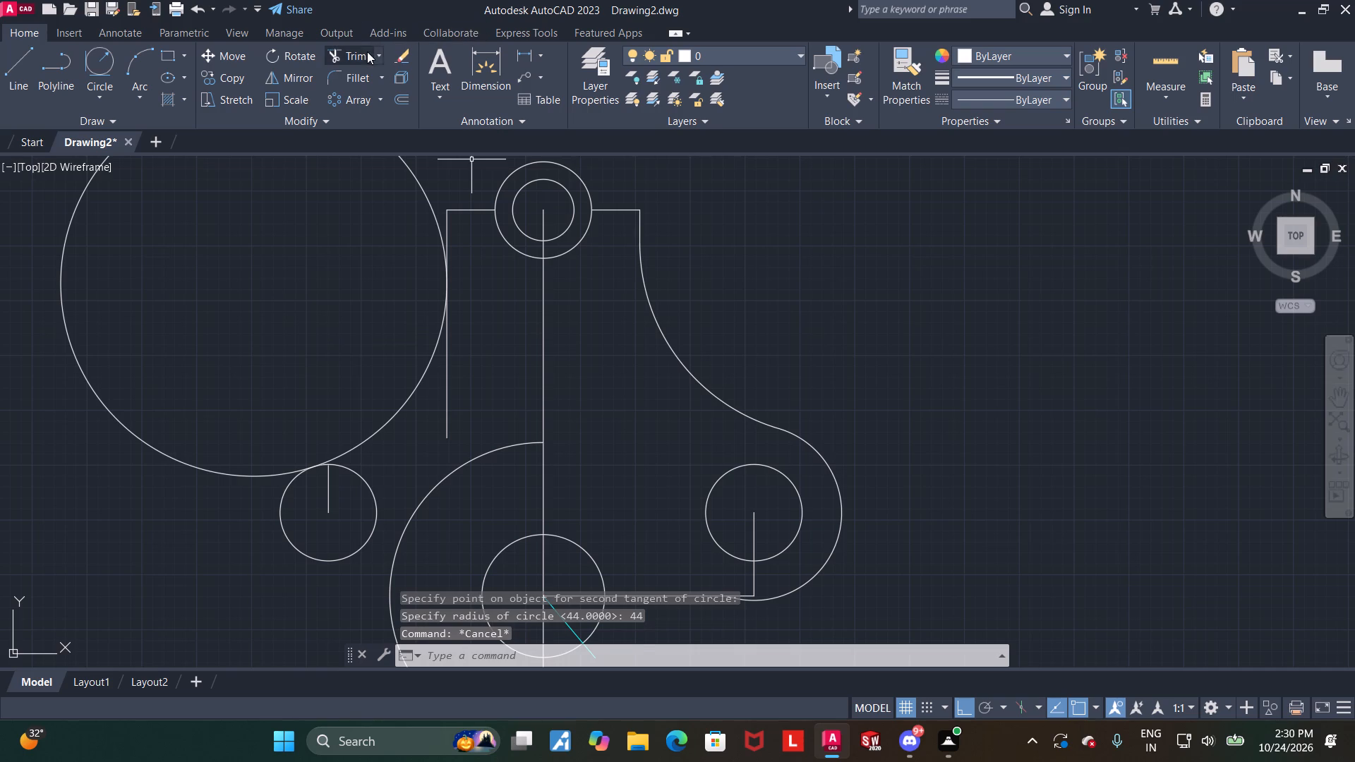
# Trim the radius 44 circle to its lower-right joining arc and remove the vertical line's excess below the tangent point.
pyautogui.click(367, 52)
pyautogui.moveTo(195, 447); pyautogui.dragTo(93, 514)
pyautogui.click(445, 359)
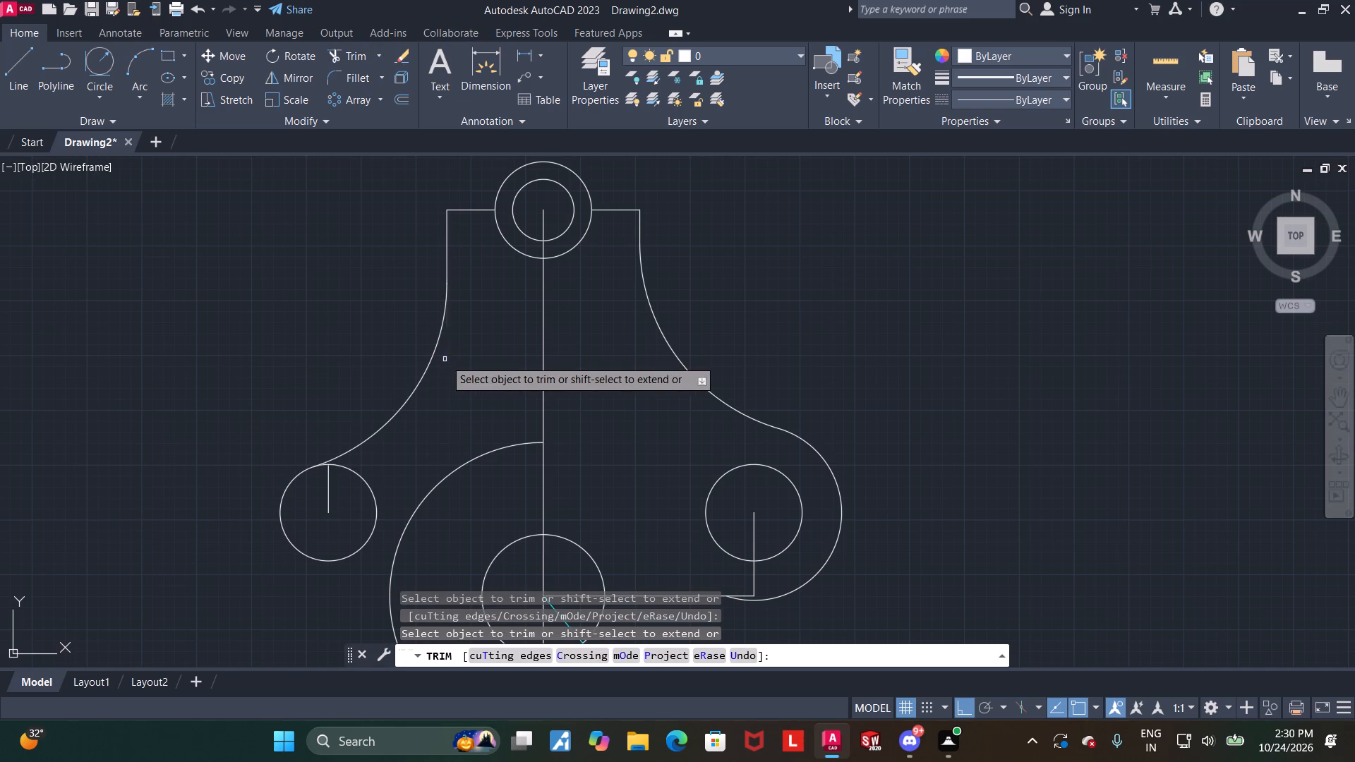
pyautogui.scroll(4, 459, 279)
pyautogui.scroll(-5, 421, 308)
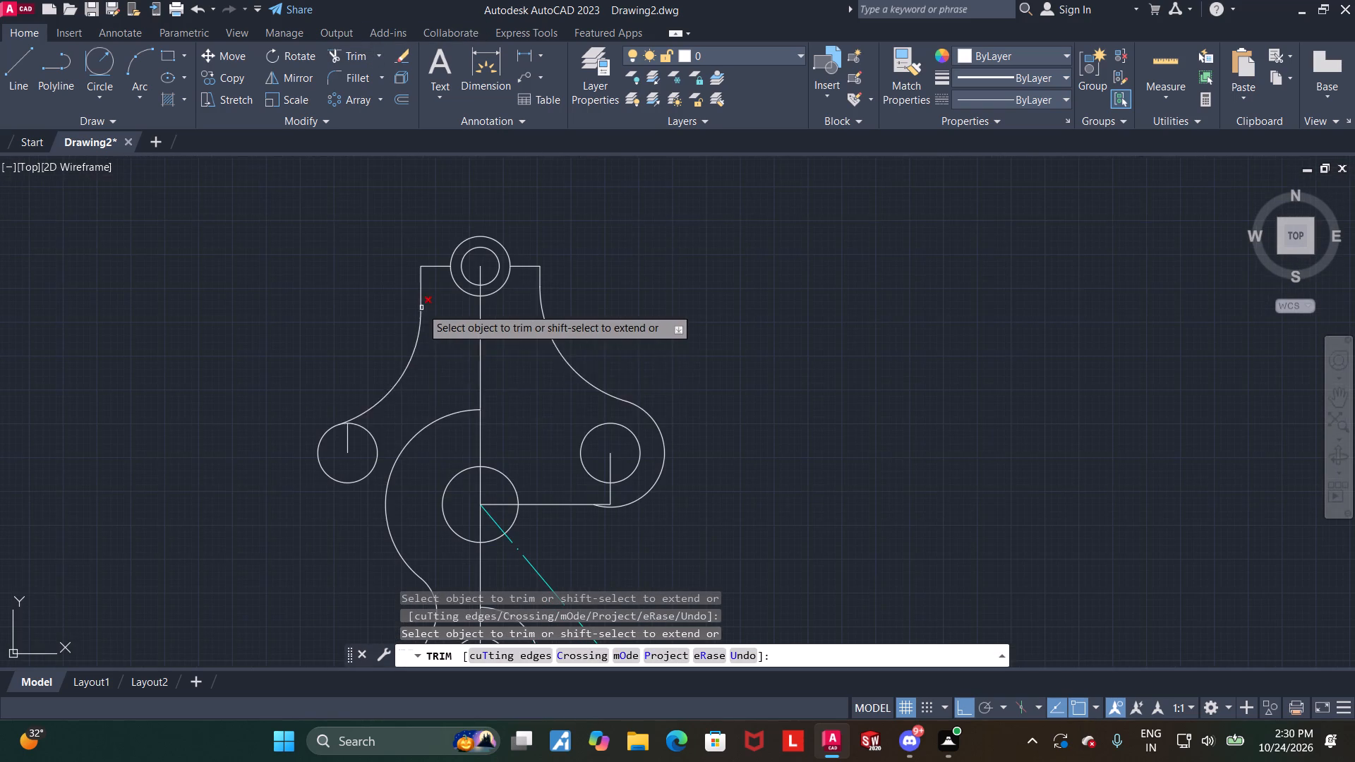
pyautogui.press('Escape')
# Draw a radius 16 circle tangent to the left-hand circle's bottom and the left side of the large central arc.
pyautogui.scroll(3, 351, 442)
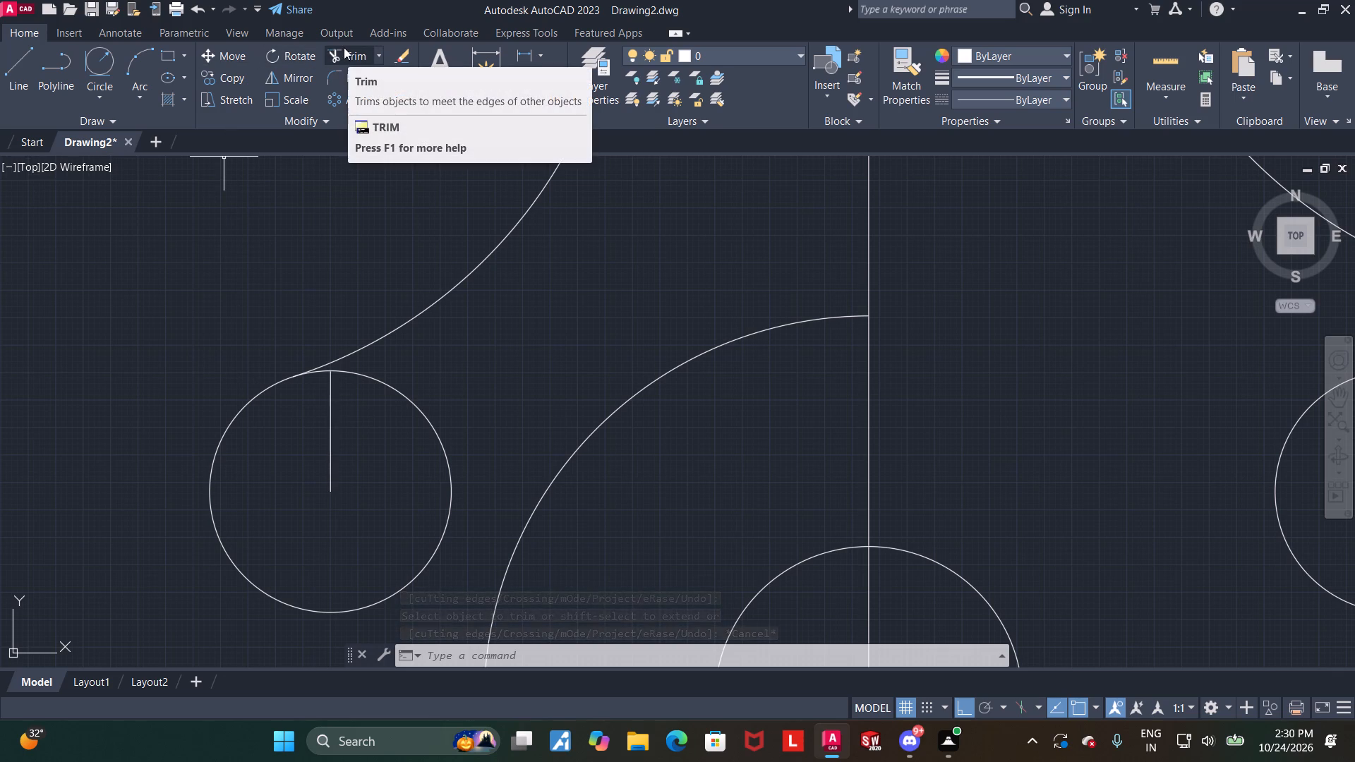
pyautogui.scroll(-2, 356, 62)
pyautogui.scroll(-3, 379, 358)
pyautogui.scroll(1, 379, 470)
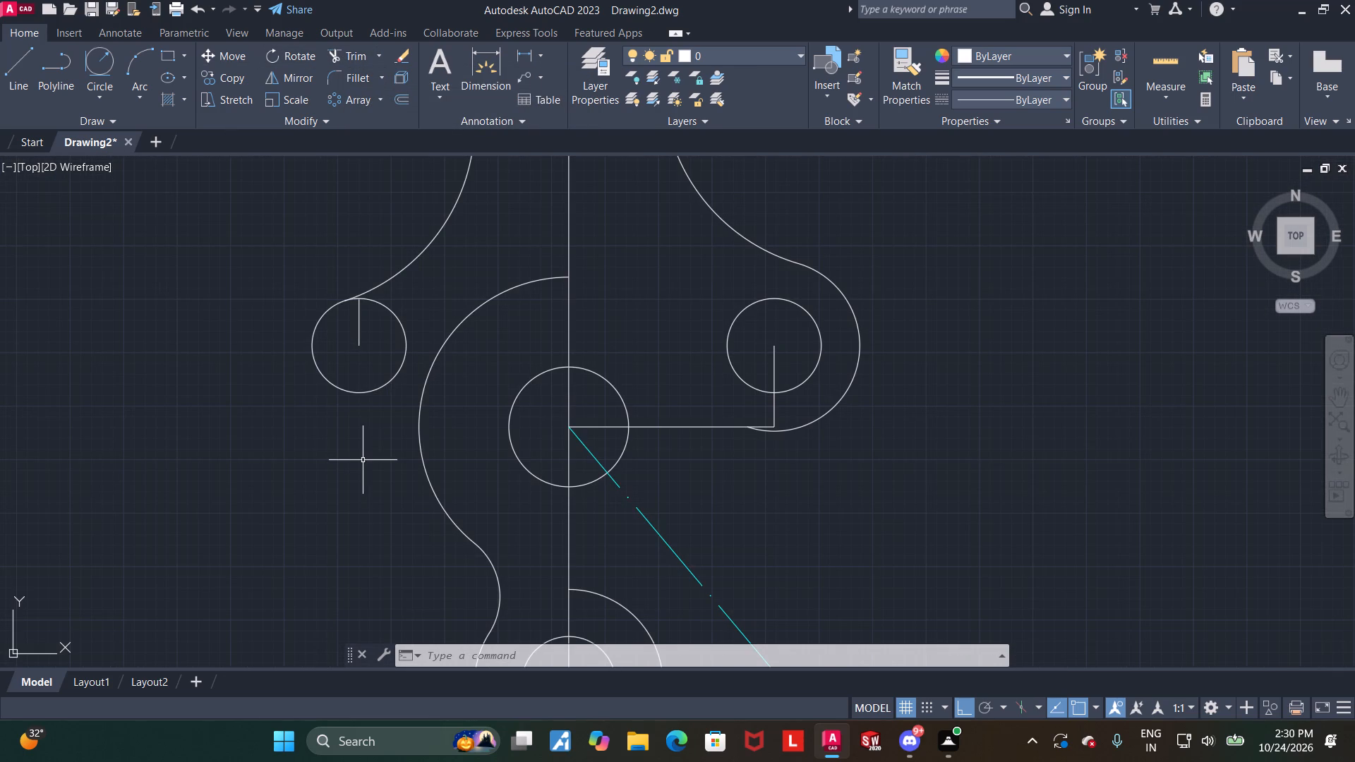
pyautogui.press('Escape')
pyautogui.click(99, 70)
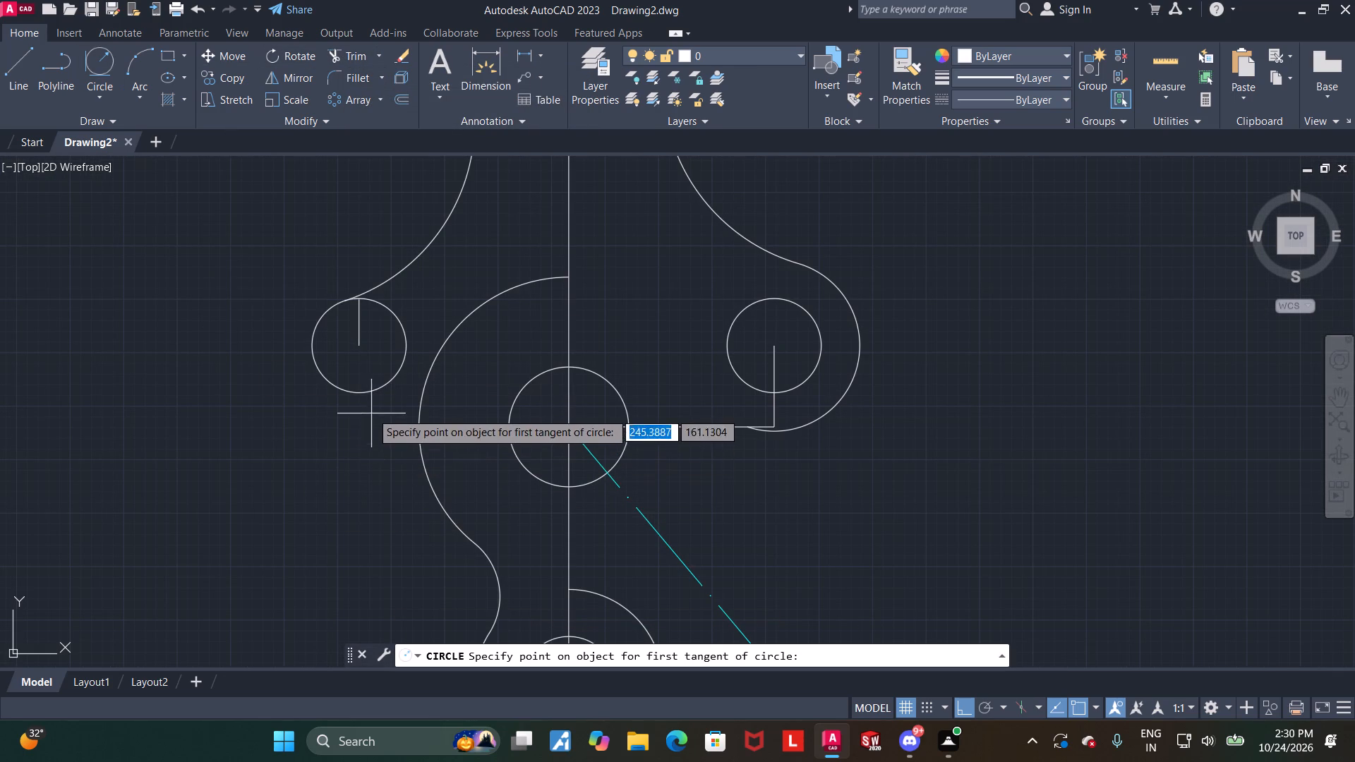
pyautogui.click(368, 400)
pyautogui.click(416, 450)
pyautogui.write('16')
pyautogui.press('Return')
pyautogui.press('Escape')
# Trim the radius 16 circle to its joining arc and clear the left-hand circle's inner side and short vertical centre line.
pyautogui.click(357, 49)
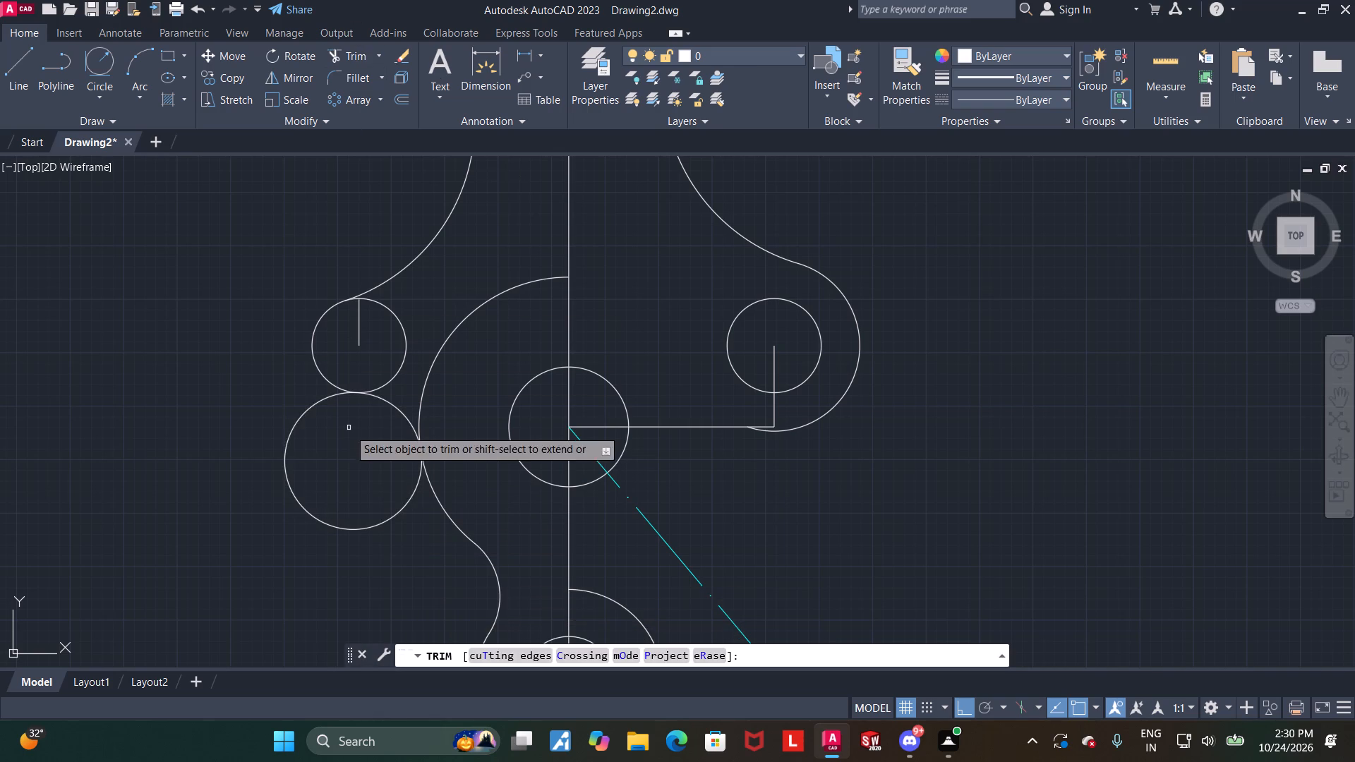
pyautogui.moveTo(349, 445); pyautogui.dragTo(243, 520)
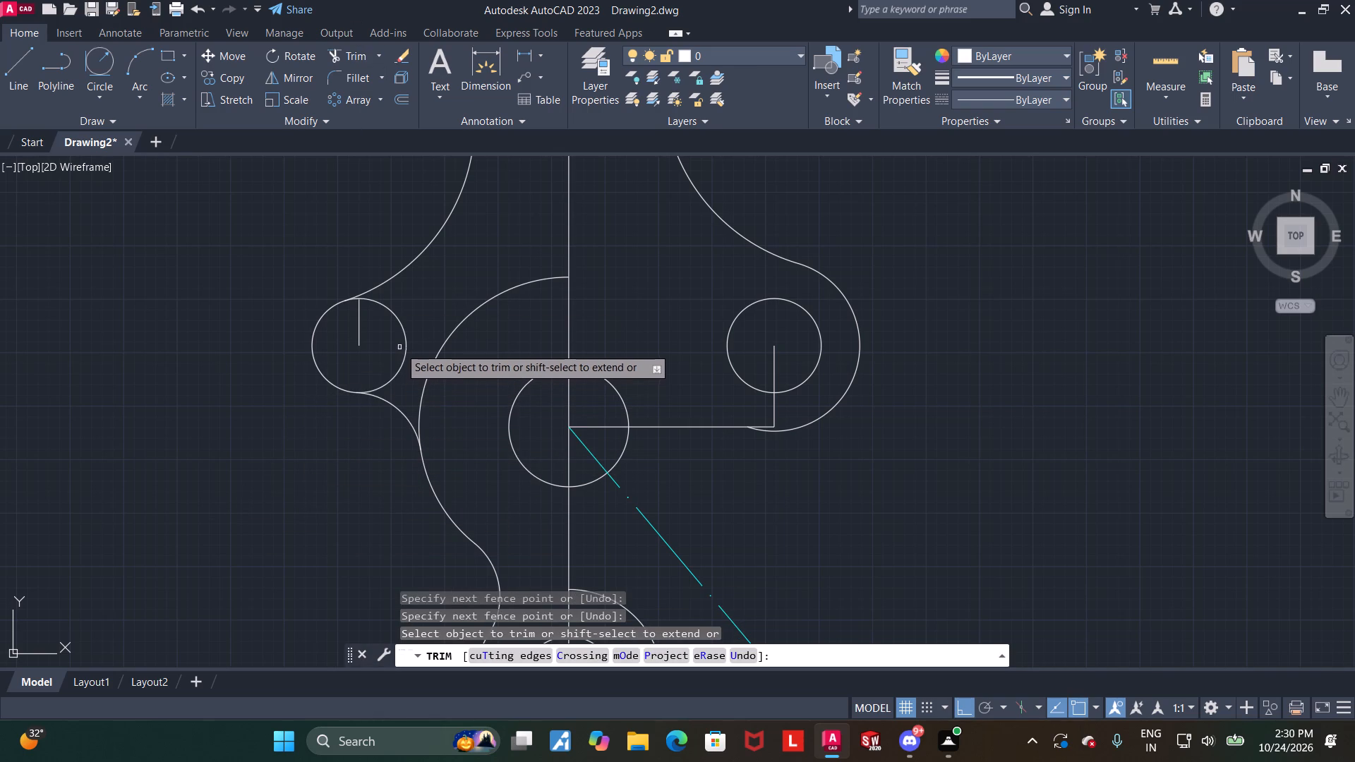
pyautogui.click(404, 342)
pyautogui.click(360, 322)
pyautogui.scroll(2, 352, 285)
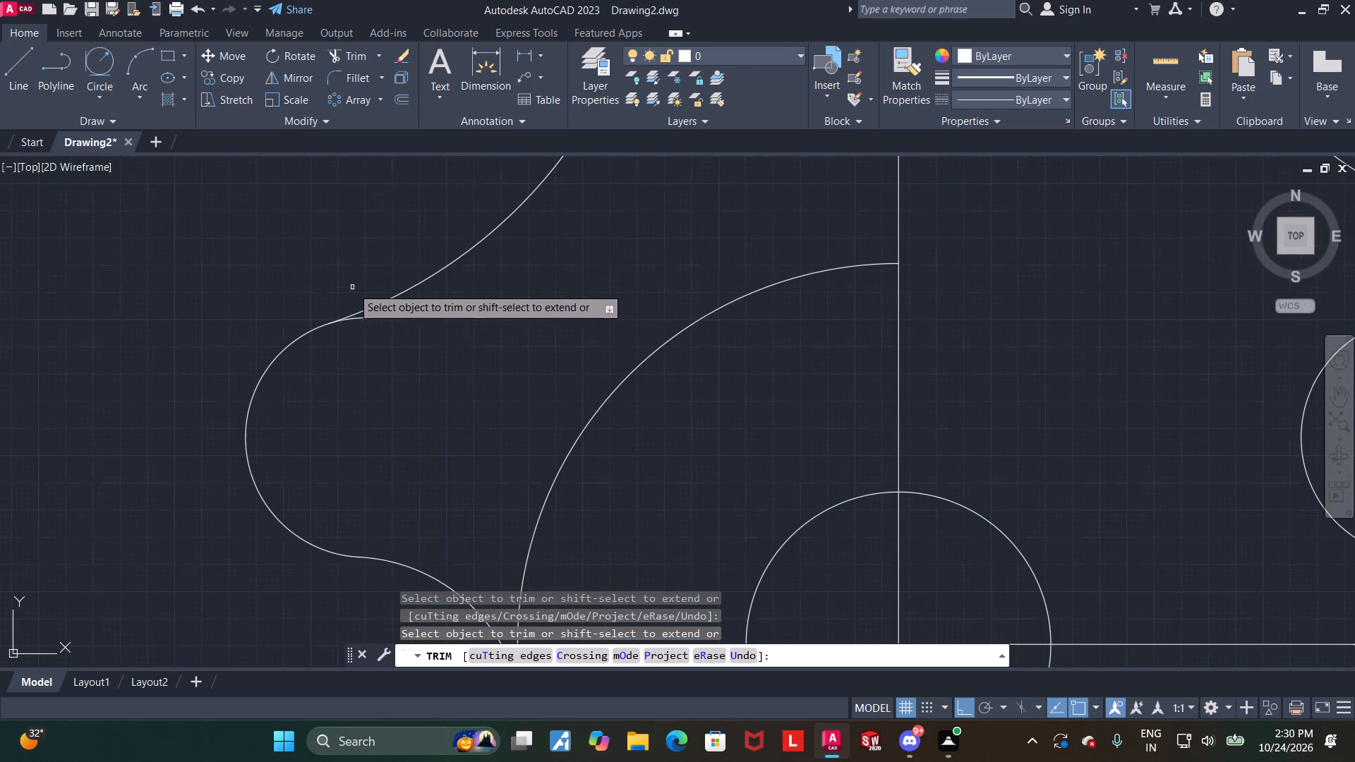
pyautogui.click(361, 317)
# Trim away the large central arc's upper portion between the radius 16 arc and the vertical centreline.
pyautogui.scroll(-4, 378, 334)
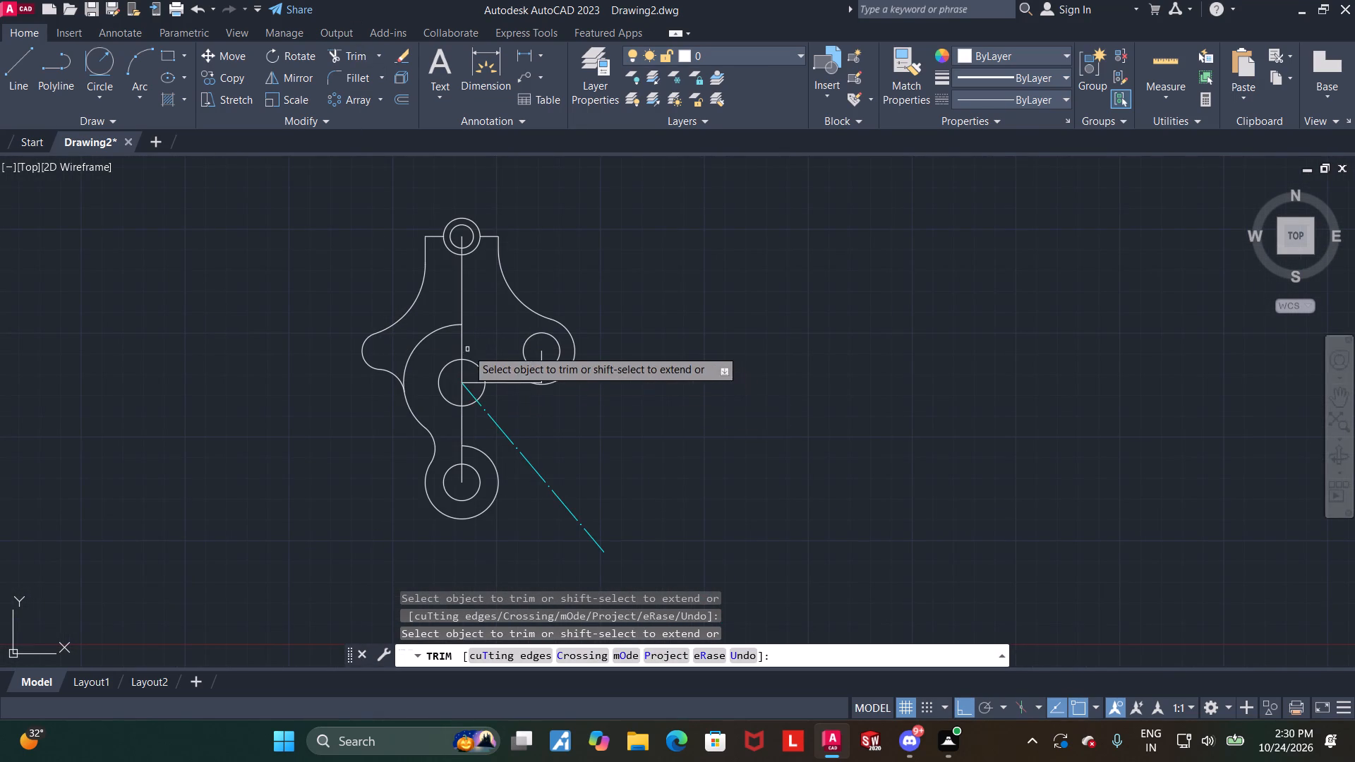
pyautogui.scroll(1, 443, 348)
pyautogui.click(418, 330)
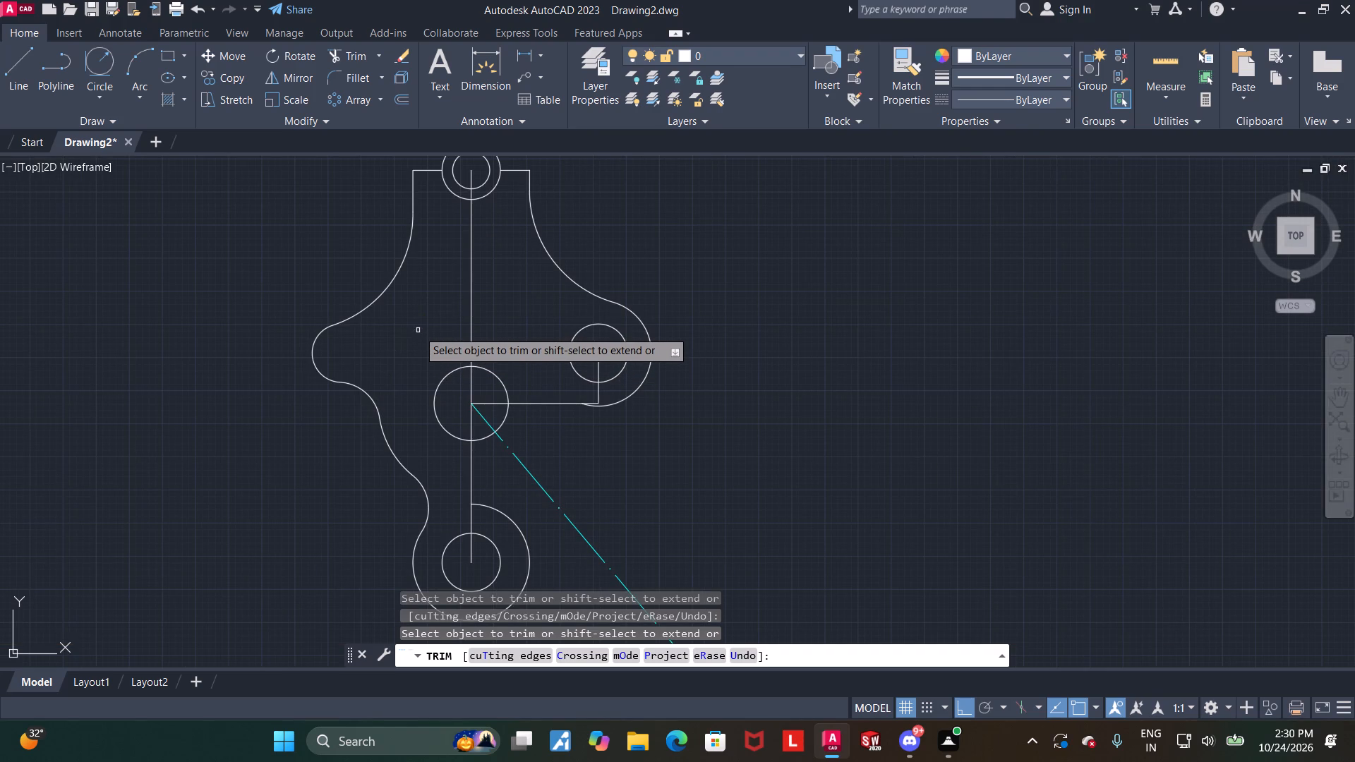
pyautogui.scroll(-1, 418, 330)
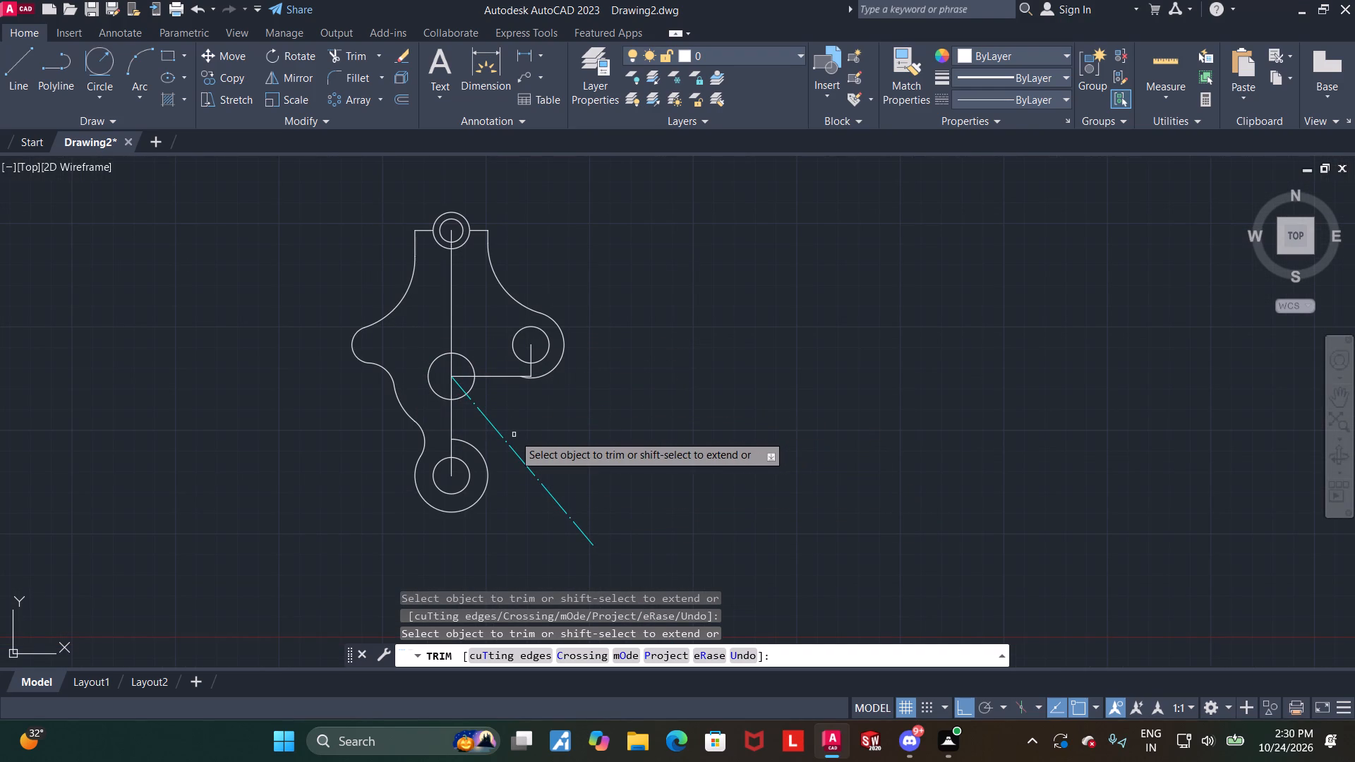
pyautogui.press('Escape')
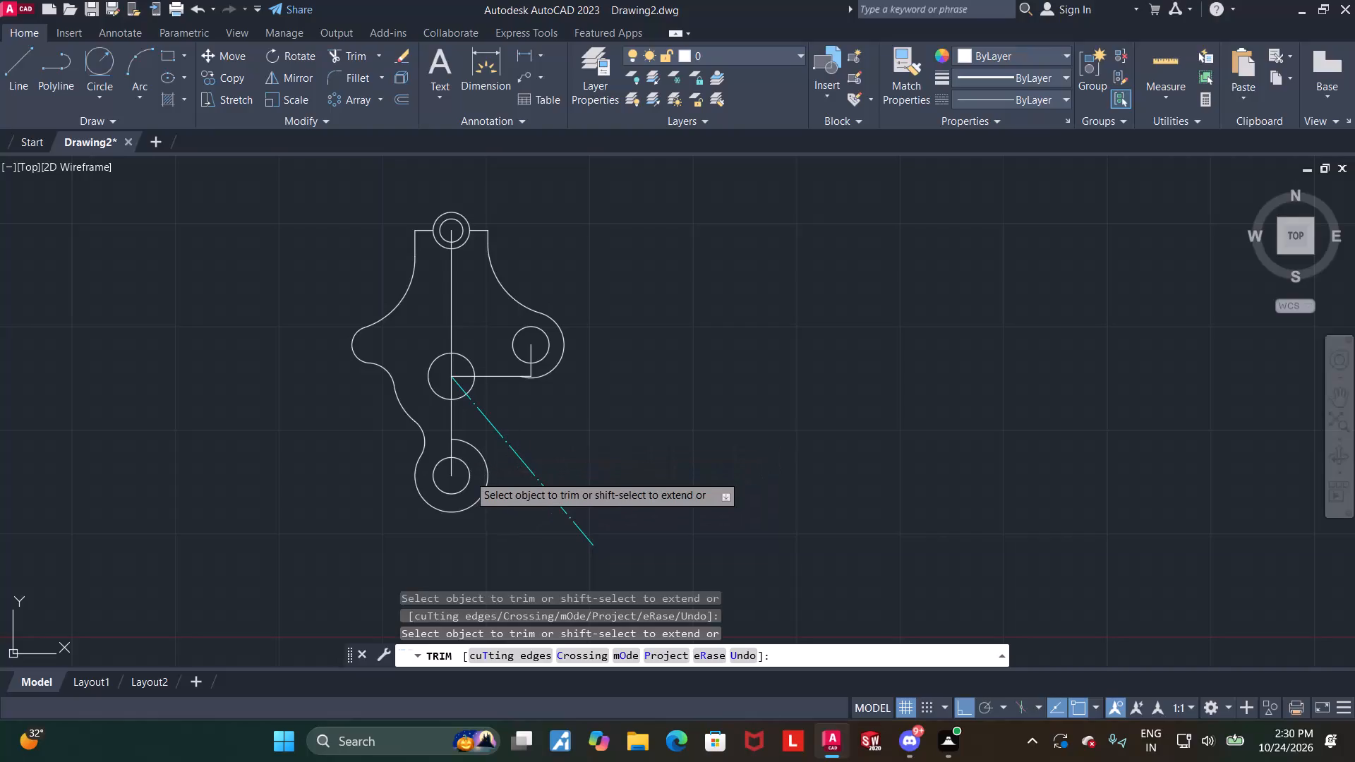
pyautogui.press('Escape')
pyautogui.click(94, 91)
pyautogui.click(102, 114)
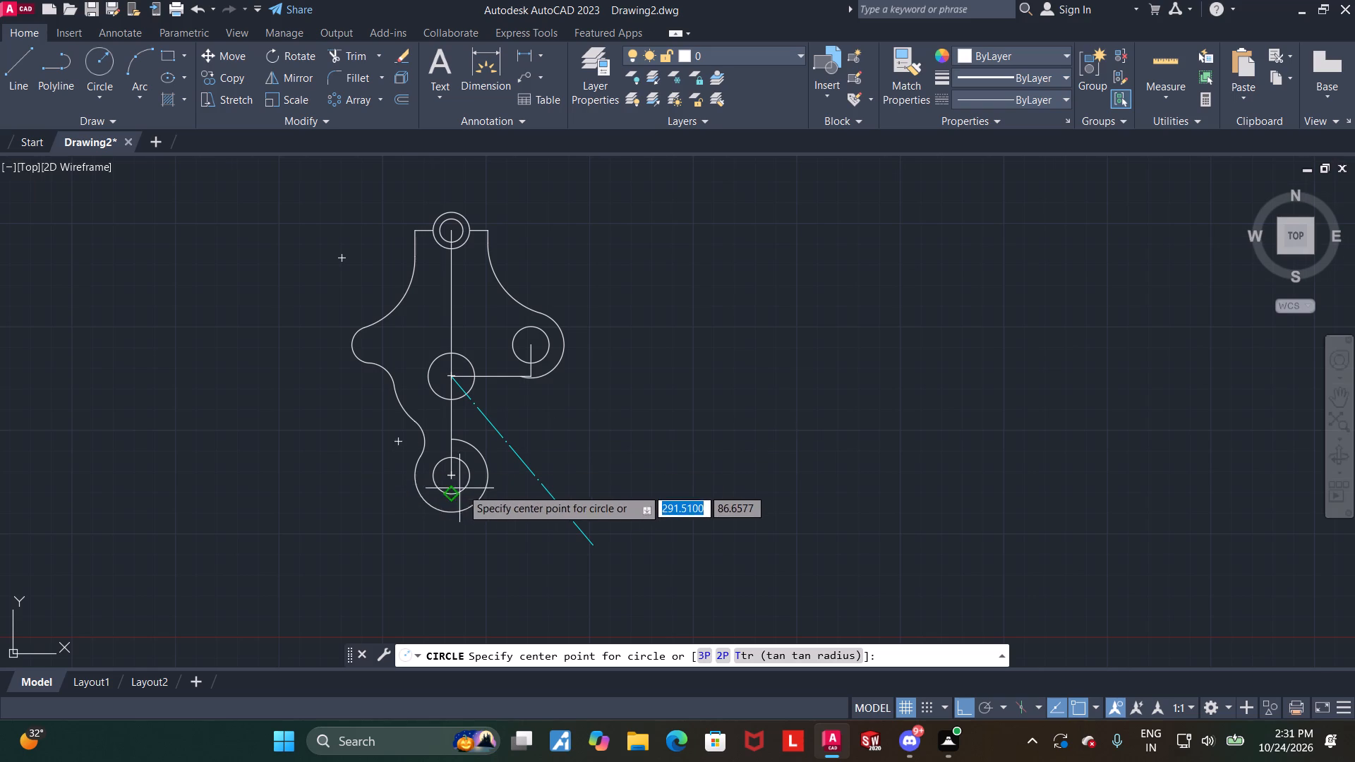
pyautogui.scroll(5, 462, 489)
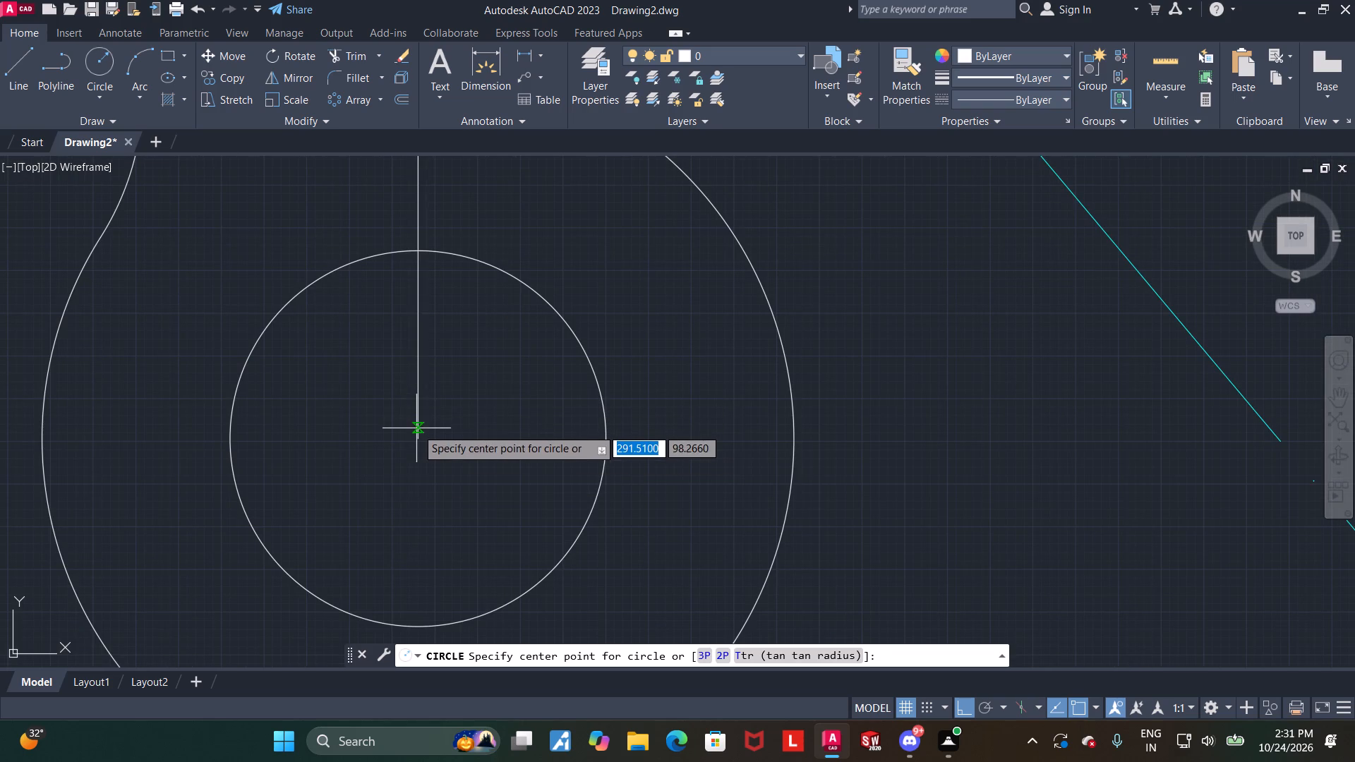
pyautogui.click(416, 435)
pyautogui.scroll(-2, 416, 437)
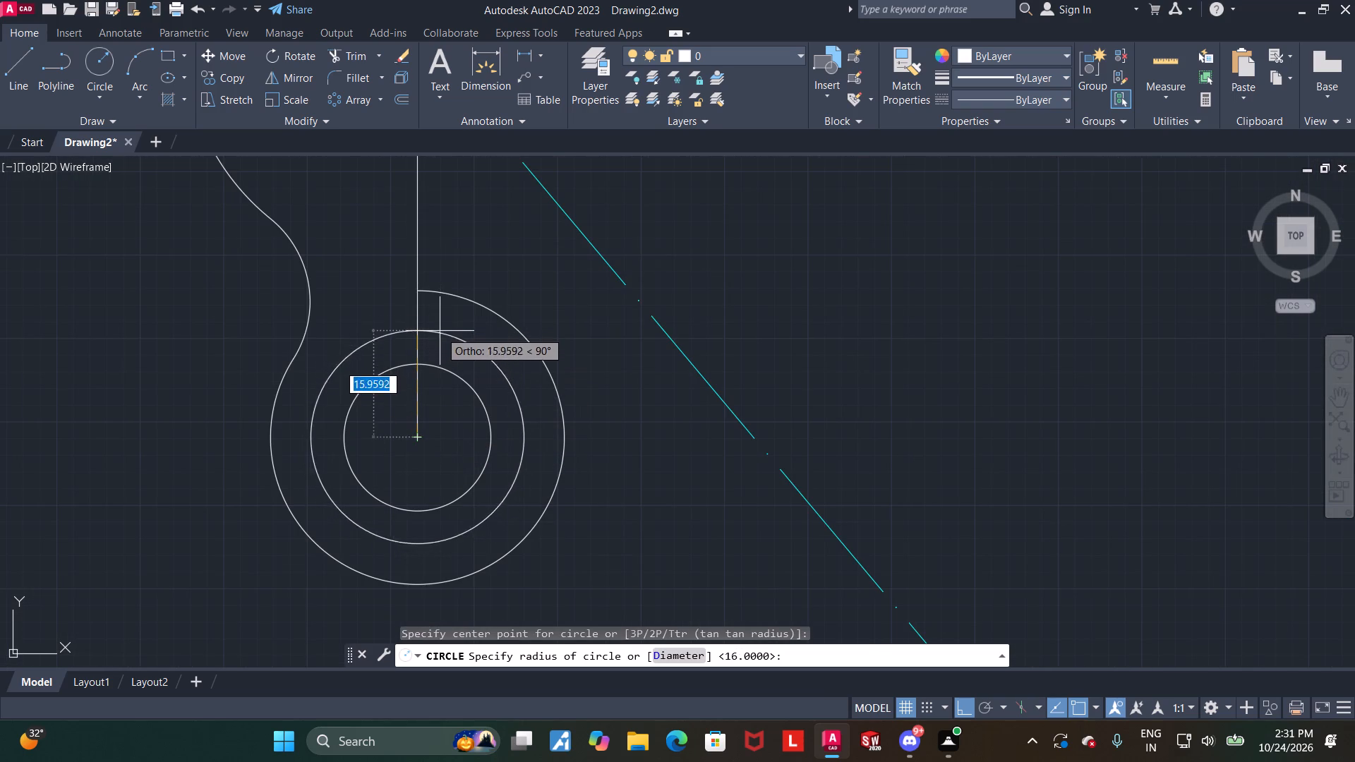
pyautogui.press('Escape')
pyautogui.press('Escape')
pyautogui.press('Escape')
# Draw a 19 unit line straight up from the bottom circle's centre, continuing with a horizontal line about 70 units to the right.
pyautogui.click(11, 73)
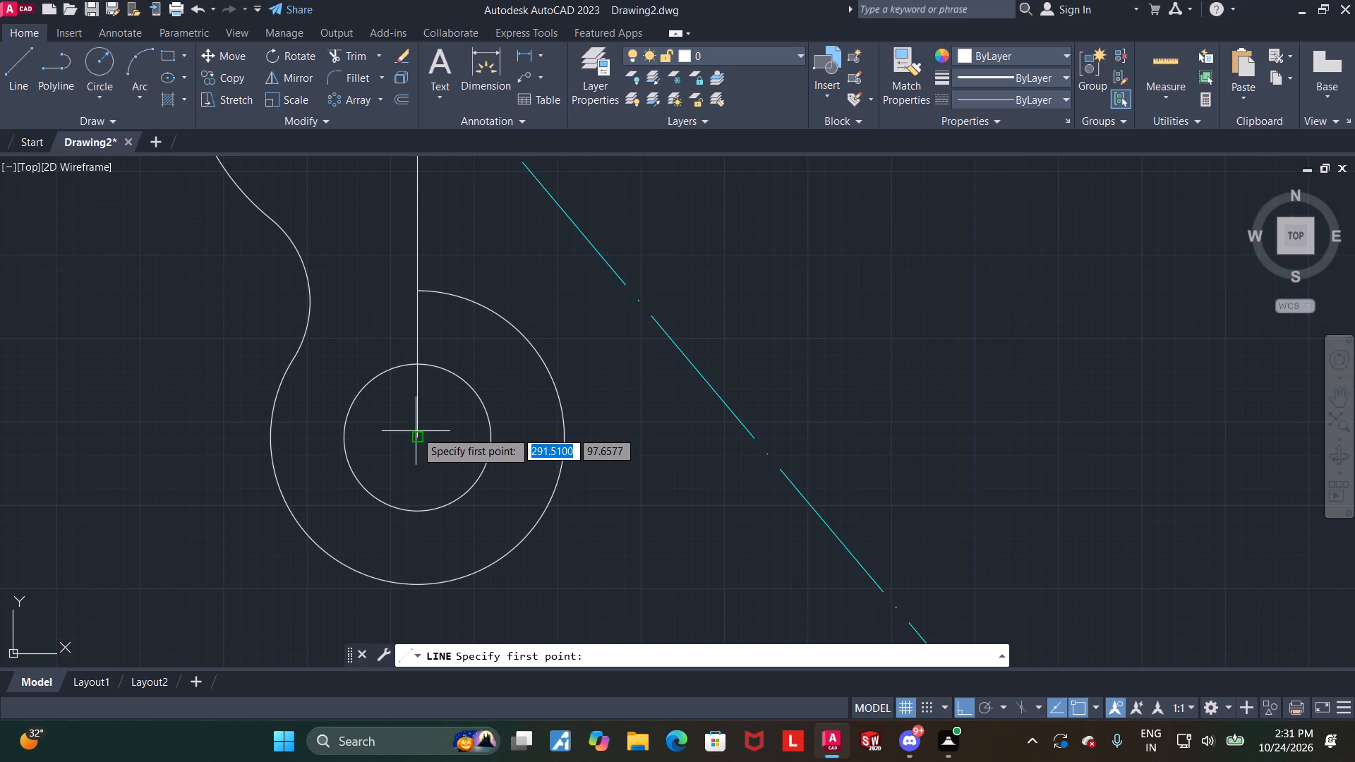
pyautogui.click(416, 436)
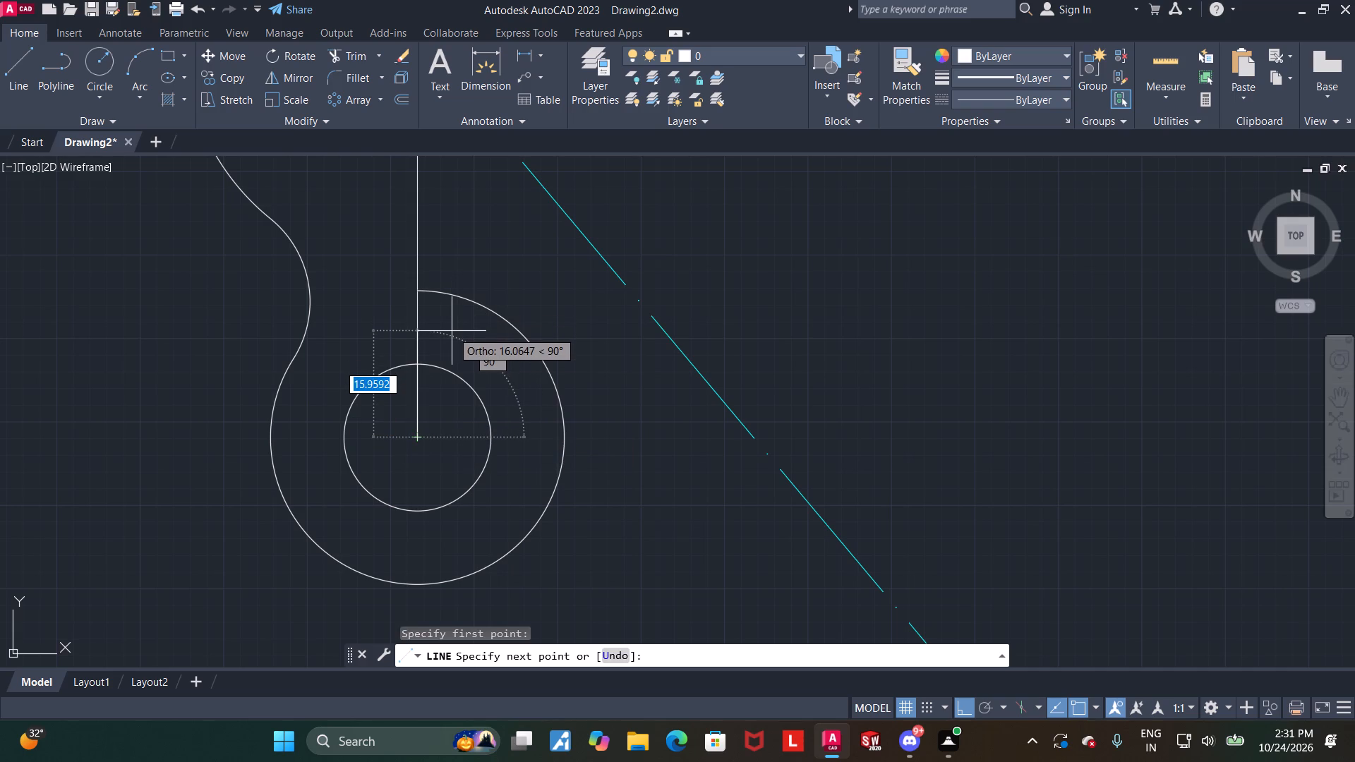
pyautogui.press('1')
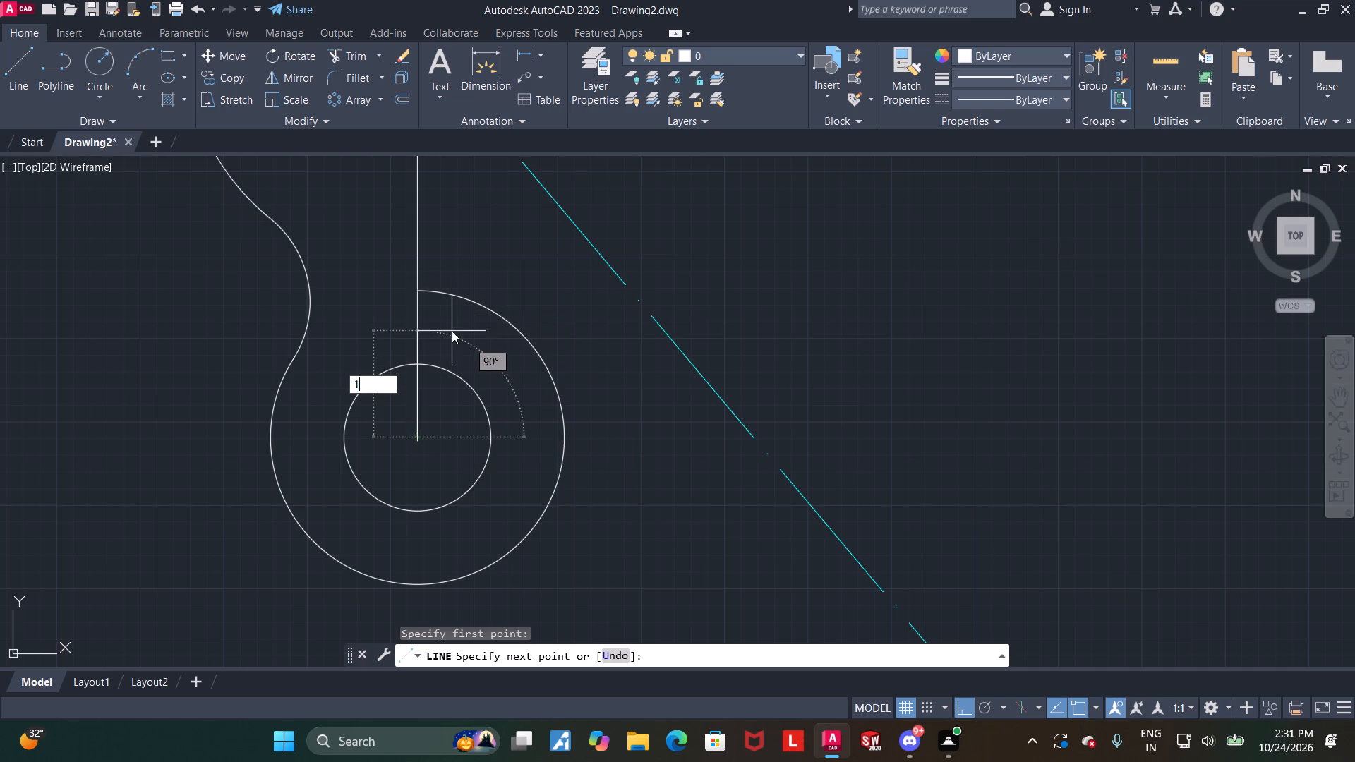
pyautogui.press('9')
pyautogui.press('Return')
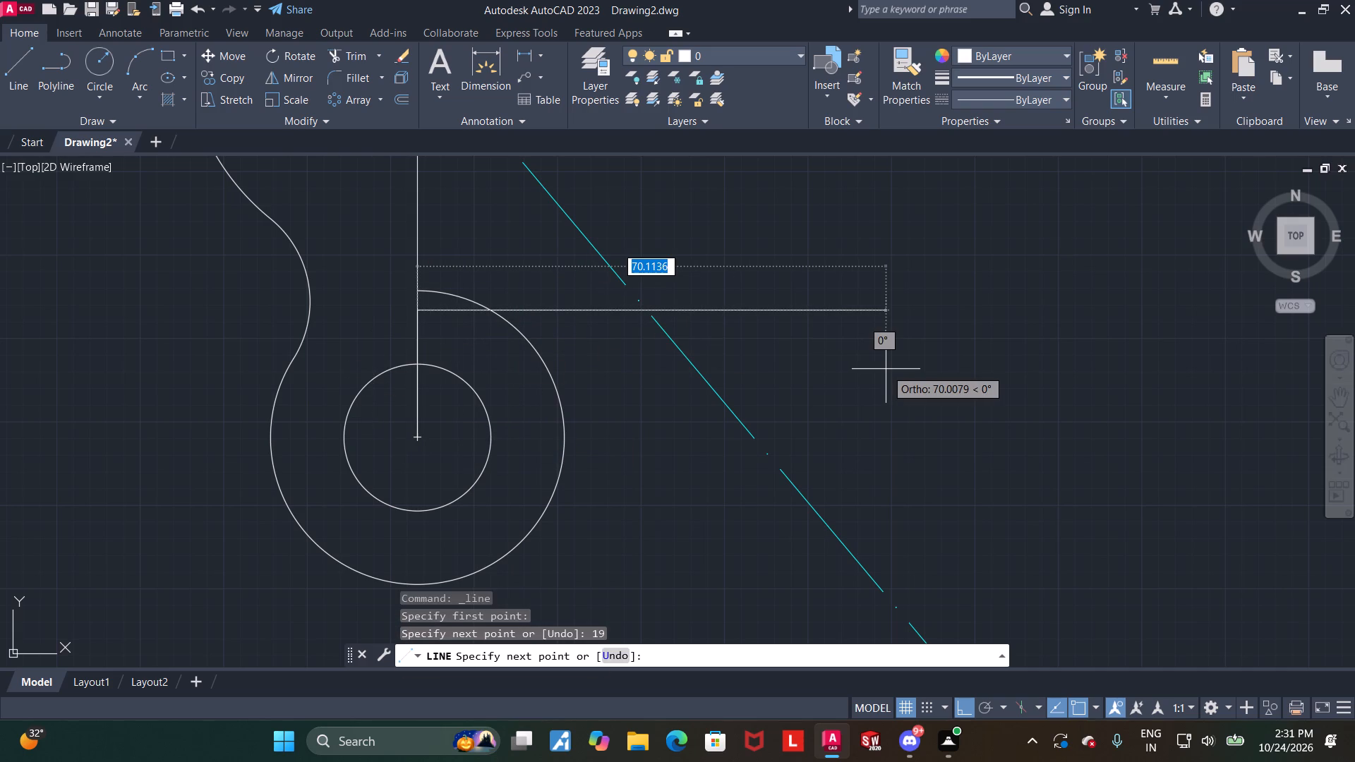
pyautogui.click(886, 369)
pyautogui.press('Escape')
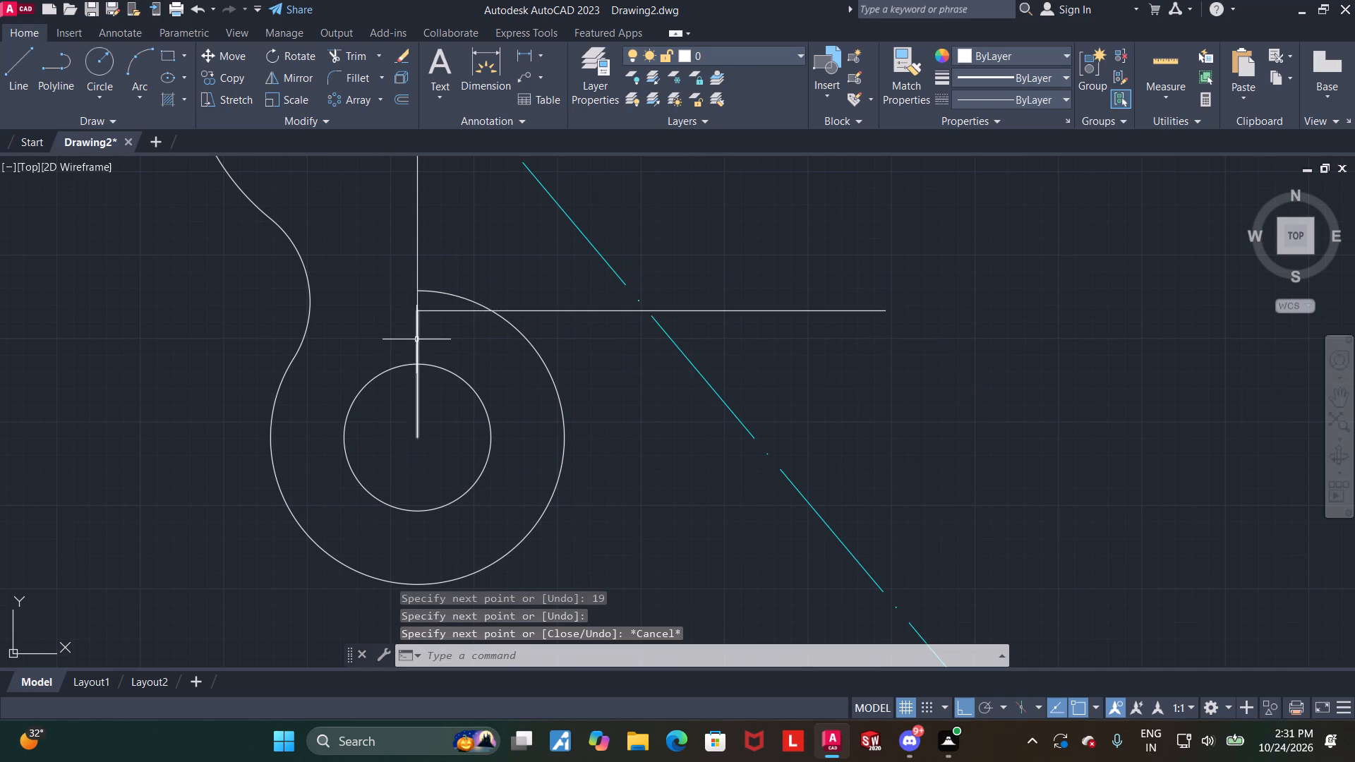
# Delete the 19 unit vertical construction line above the bottom circle's centre.
pyautogui.click(416, 339)
pyautogui.press('Delete')
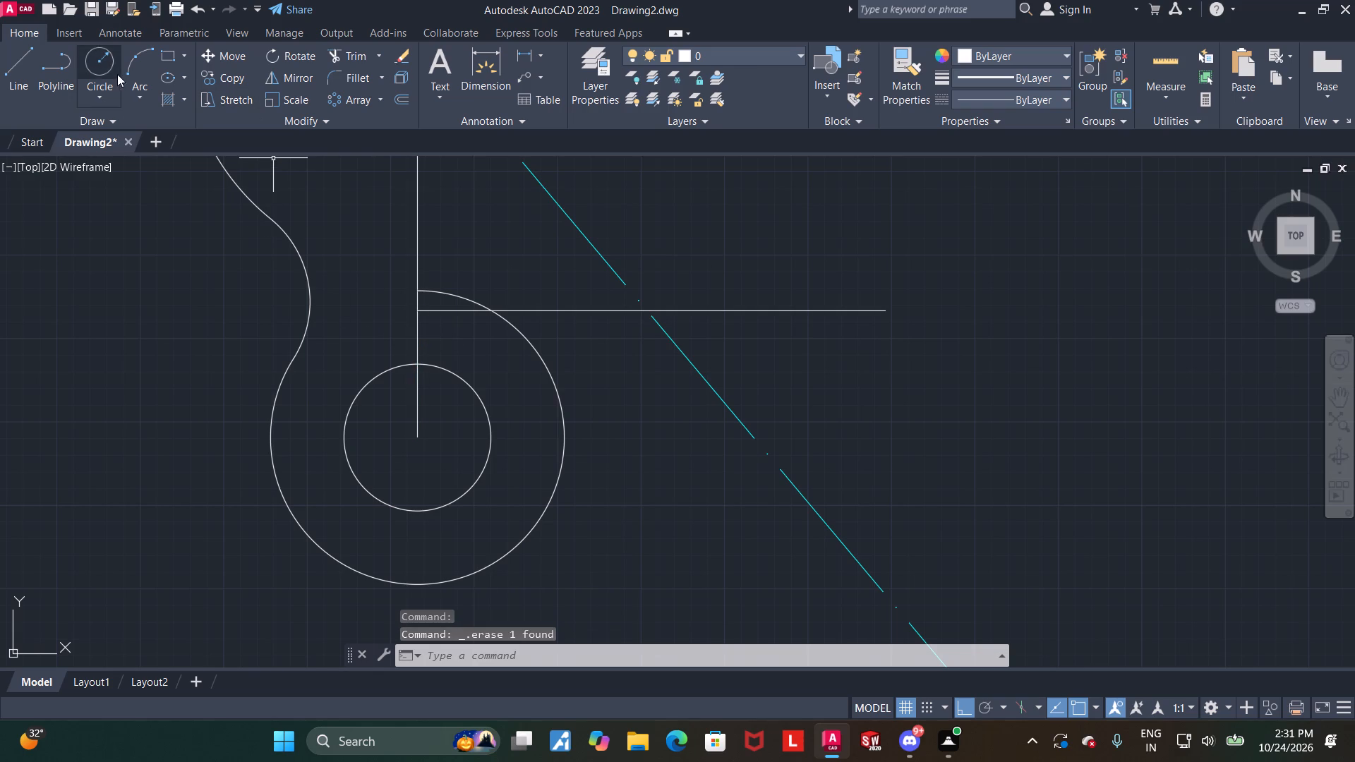
# Draw a radius 11 circle centred where the new horizontal line crosses the diagonal centreline.
pyautogui.click(100, 66)
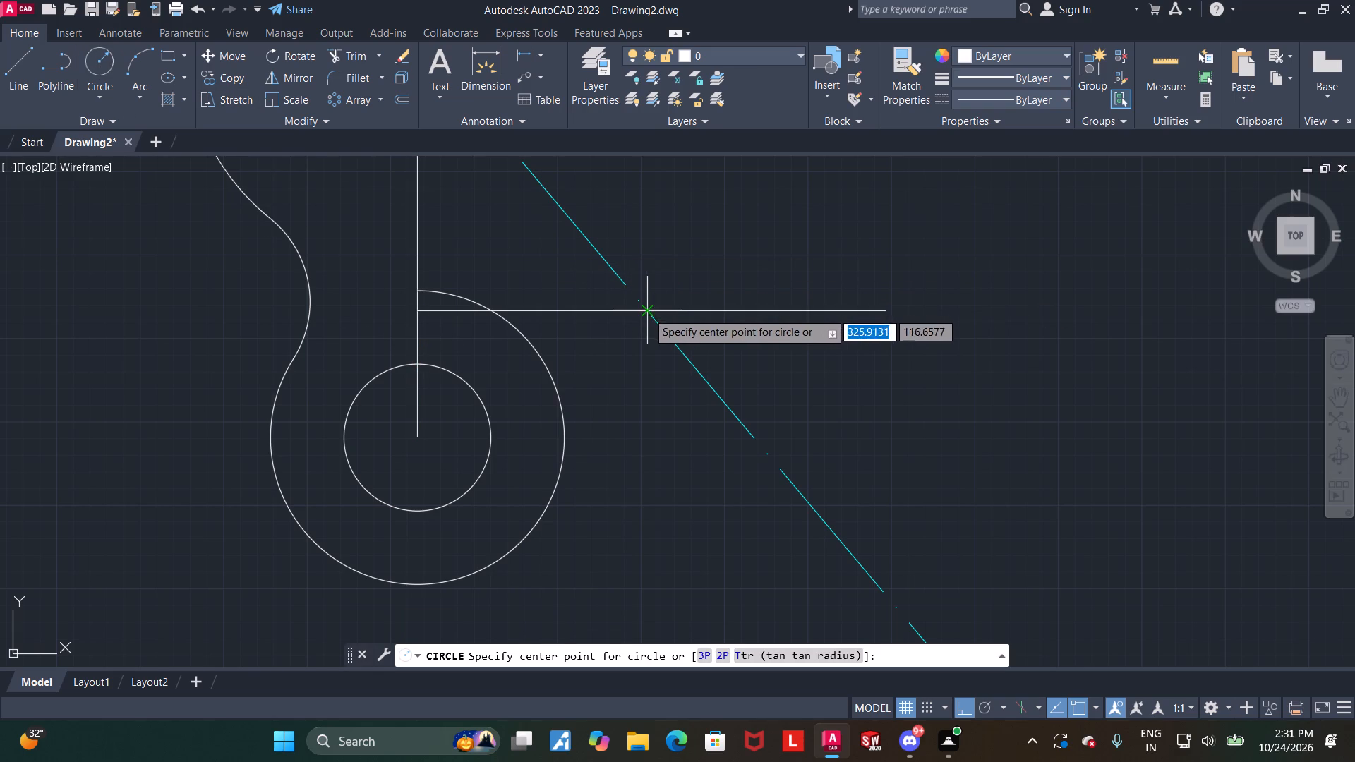
pyautogui.click(647, 312)
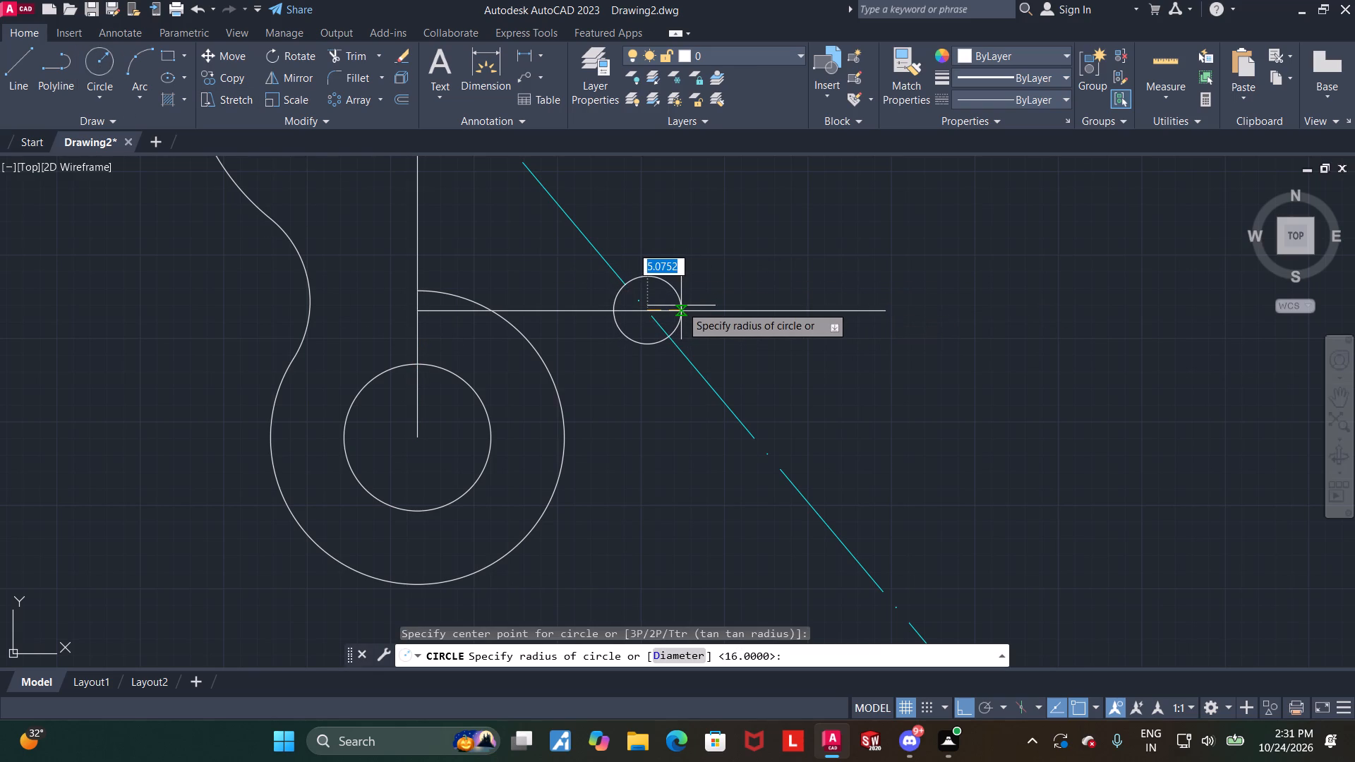
pyautogui.write('11')
pyautogui.press('Return')
pyautogui.press('Escape')
# Draw a radius 22 circle concentric with the radius 11 circle on the diagonal centreline.
pyautogui.scroll(-1, 662, 305)
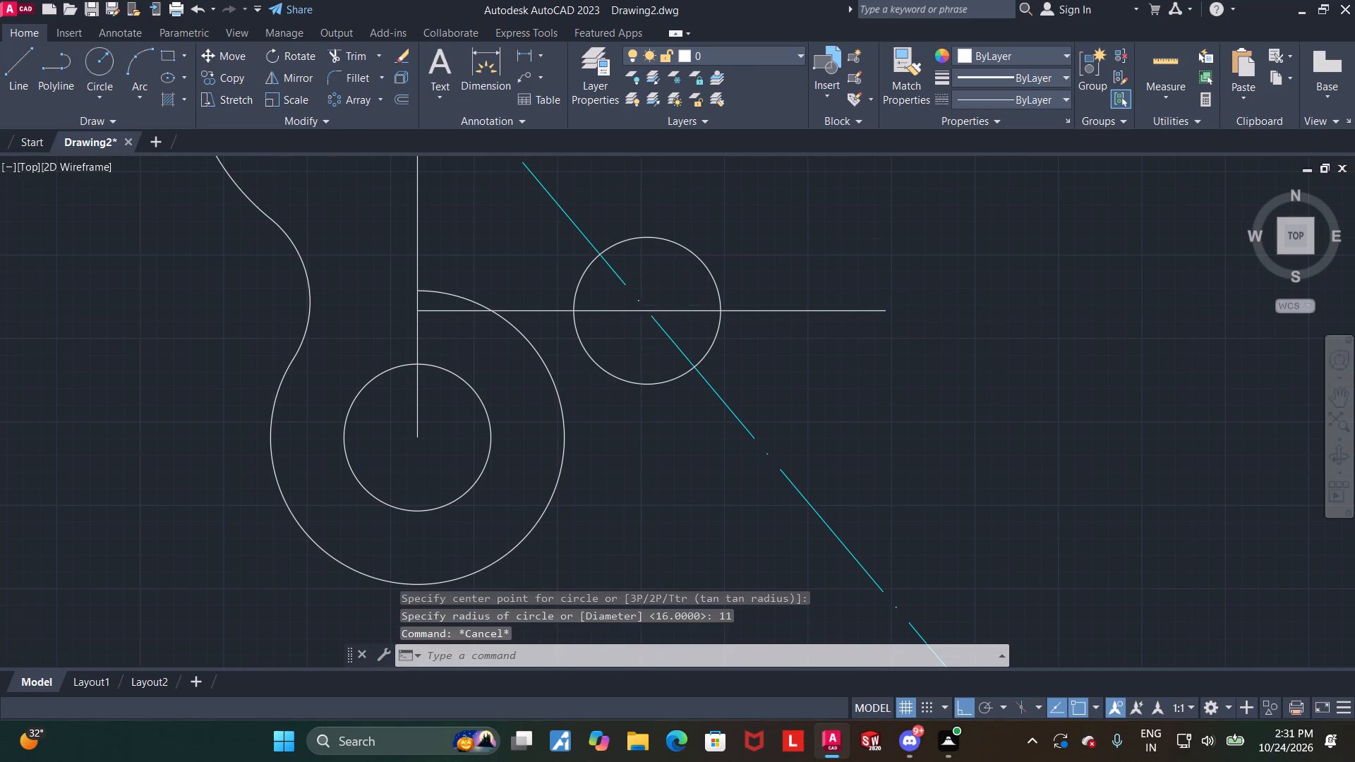
pyautogui.scroll(-1, 642, 349)
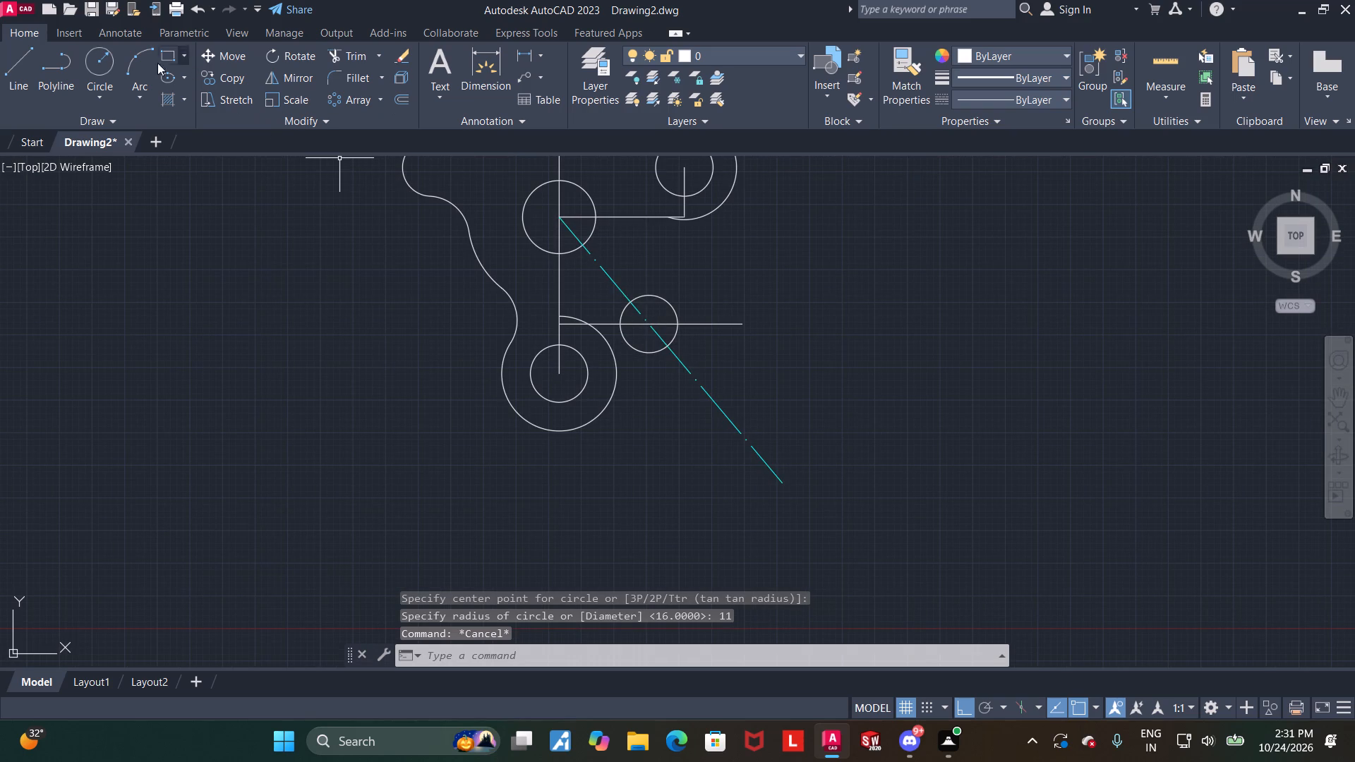
pyautogui.click(114, 63)
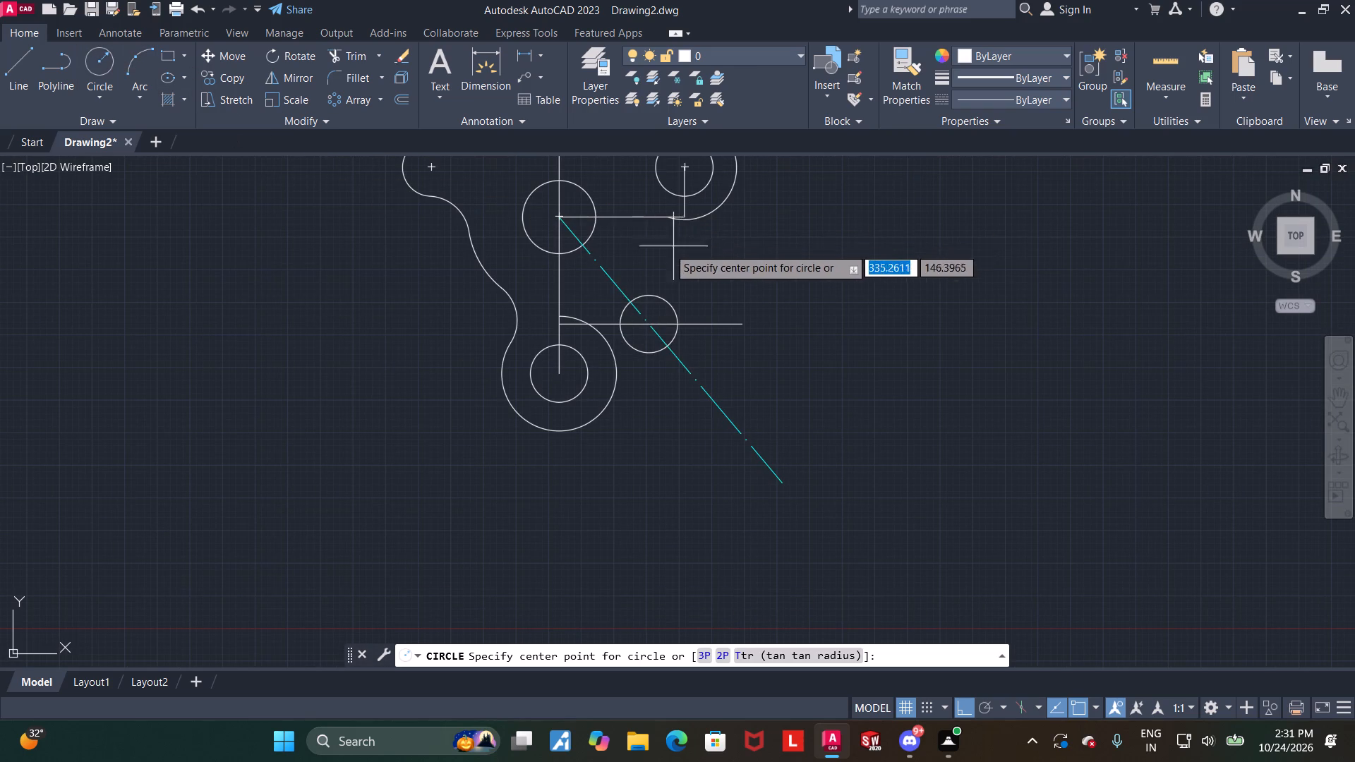
pyautogui.scroll(-2, 643, 257)
pyautogui.scroll(3, 650, 260)
pyautogui.click(616, 360)
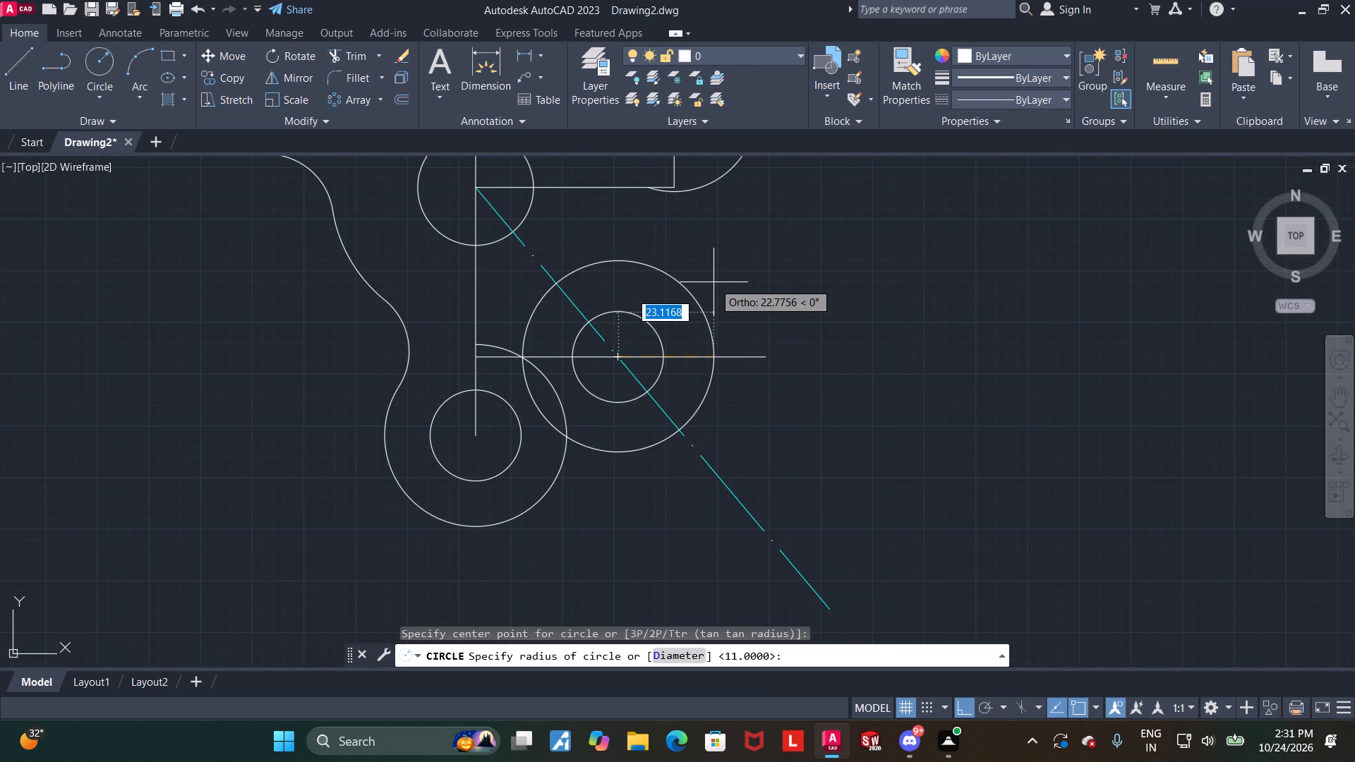
pyautogui.write('22')
pyautogui.press('Return')
pyautogui.press('Escape')
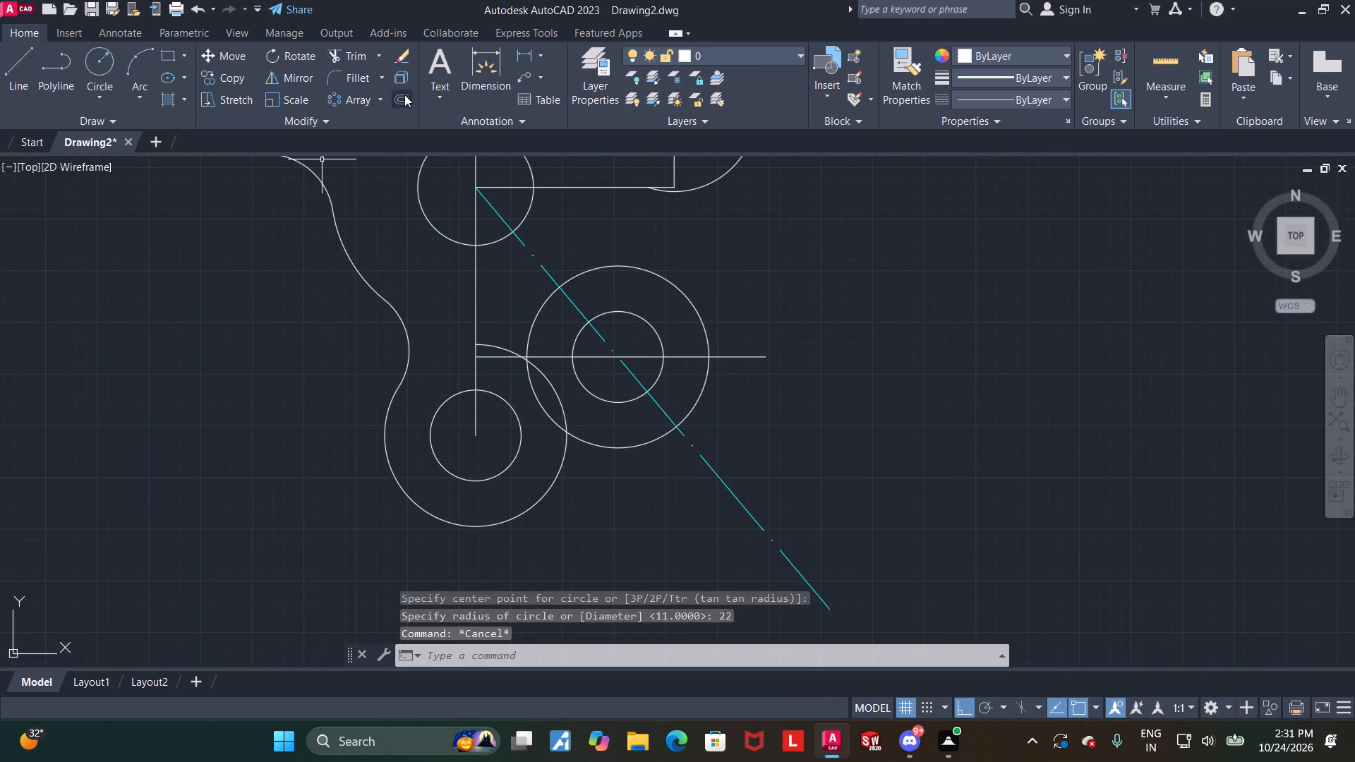
# Trim the bottom outer circle's upper-right arc and the radius 22 circle's left side between the diagonal centreline and the bottom outer circle.
pyautogui.click(361, 56)
pyautogui.moveTo(491, 318); pyautogui.dragTo(494, 353)
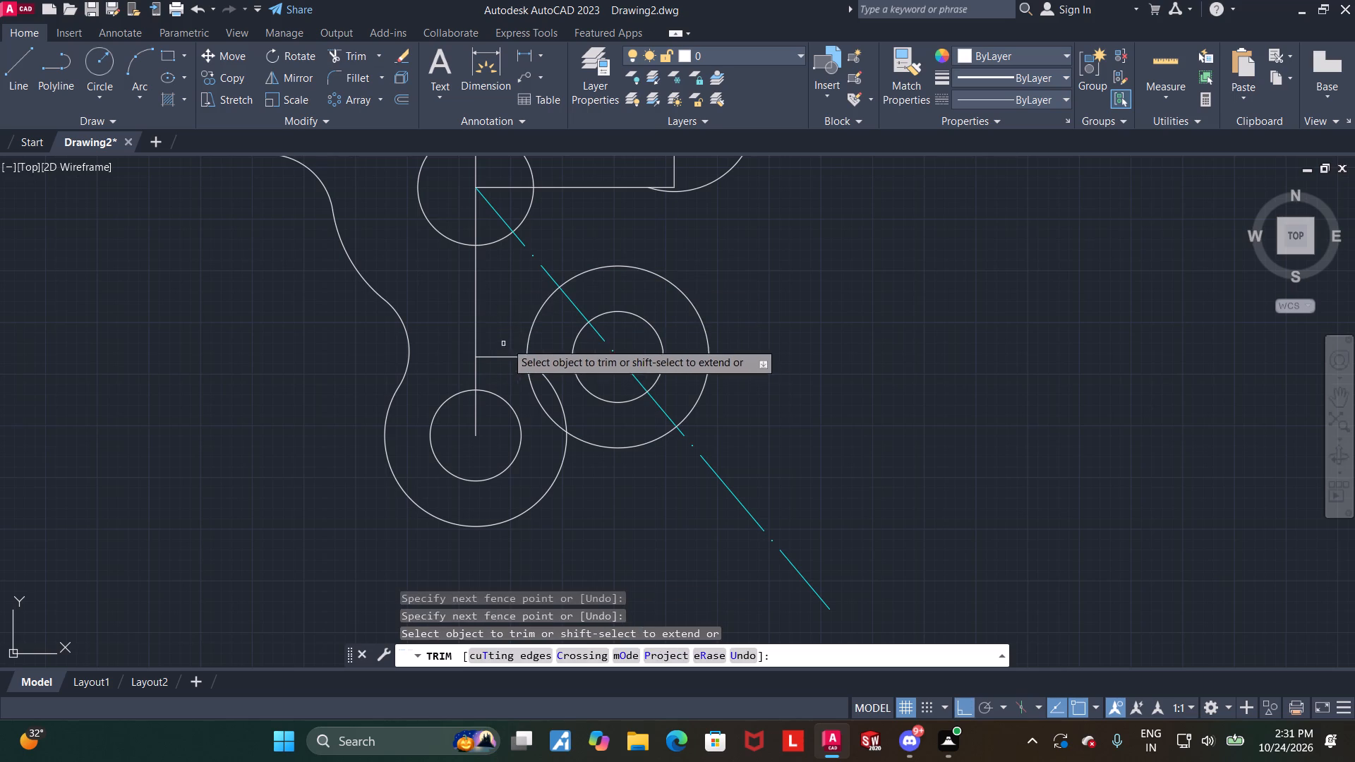
pyautogui.moveTo(546, 339); pyautogui.dragTo(526, 320)
pyautogui.moveTo(538, 373); pyautogui.dragTo(521, 363)
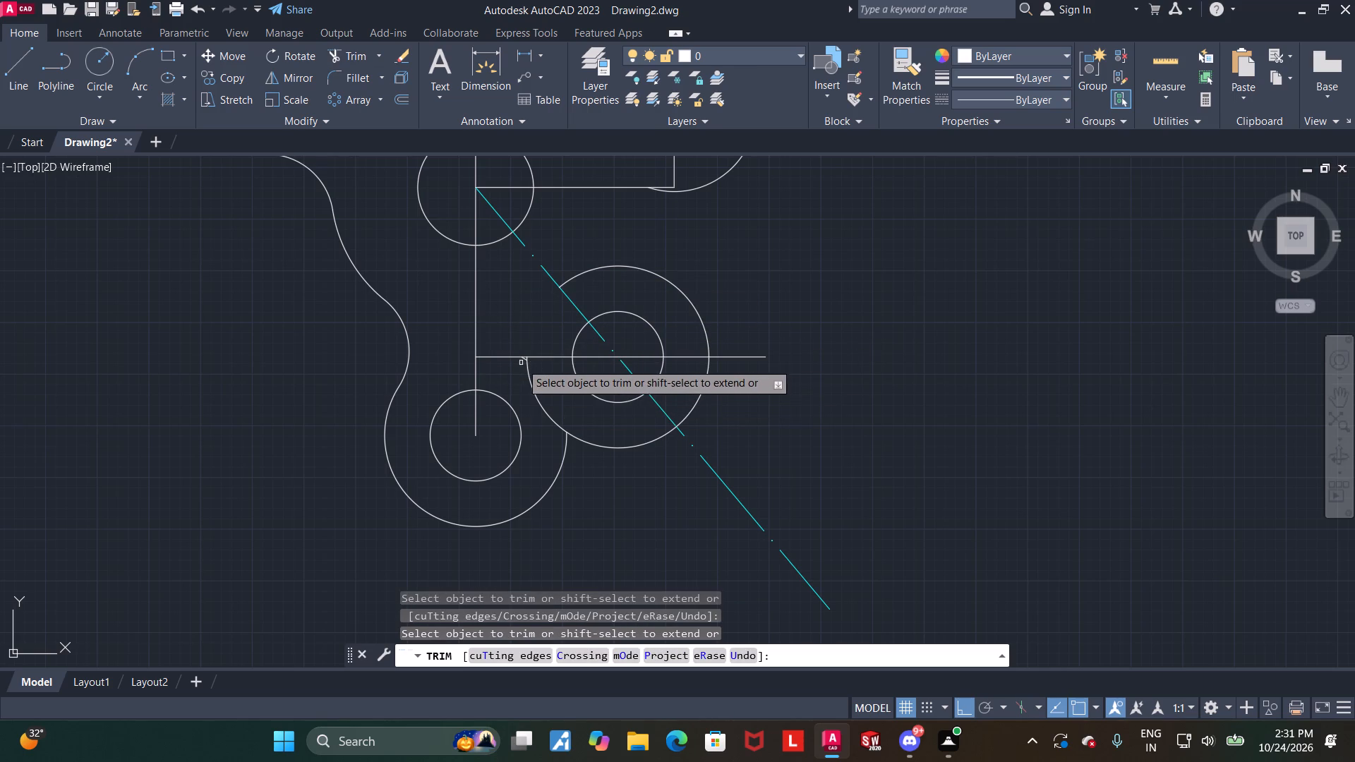
pyautogui.moveTo(521, 363); pyautogui.dragTo(527, 368)
pyautogui.moveTo(546, 373); pyautogui.dragTo(524, 383)
pyautogui.scroll(1, 536, 356)
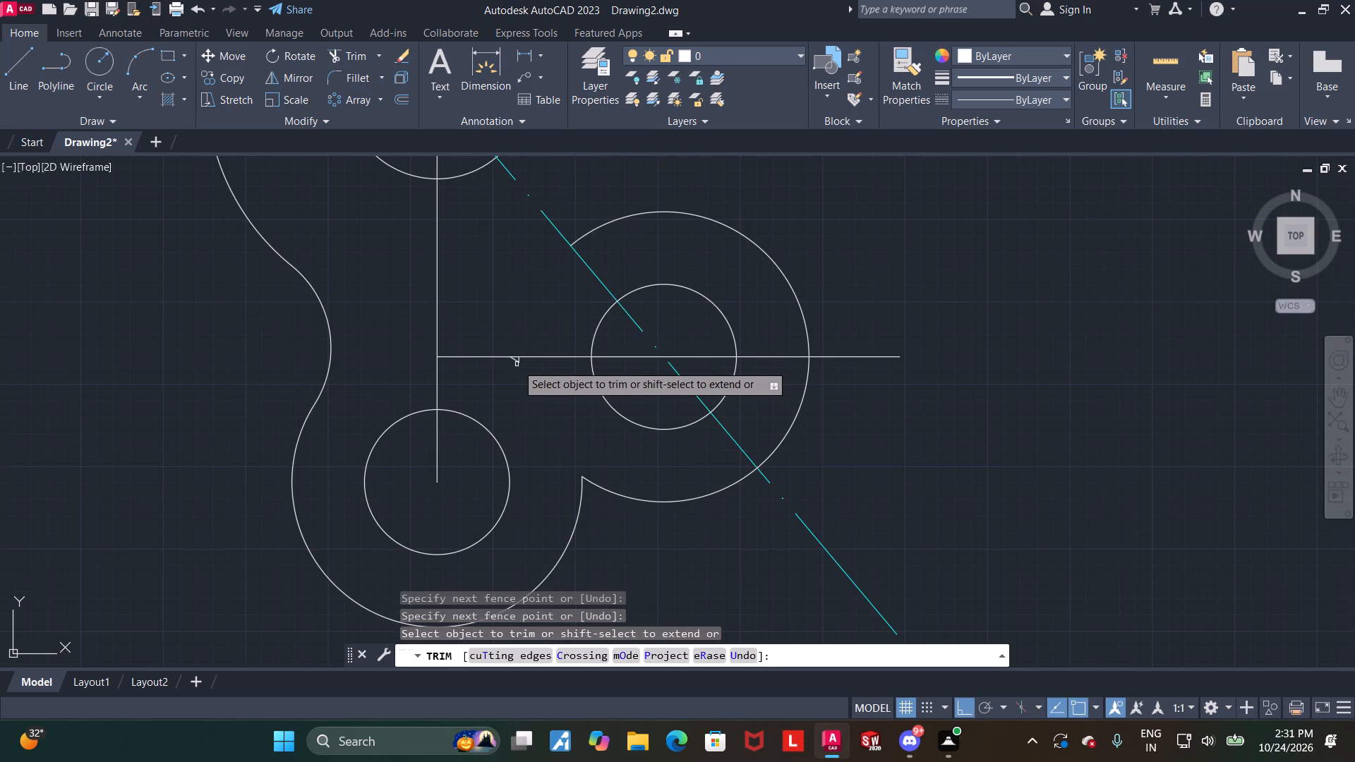
pyautogui.moveTo(512, 363); pyautogui.dragTo(533, 363)
pyautogui.scroll(3, 523, 365)
pyautogui.moveTo(481, 348); pyautogui.dragTo(503, 341)
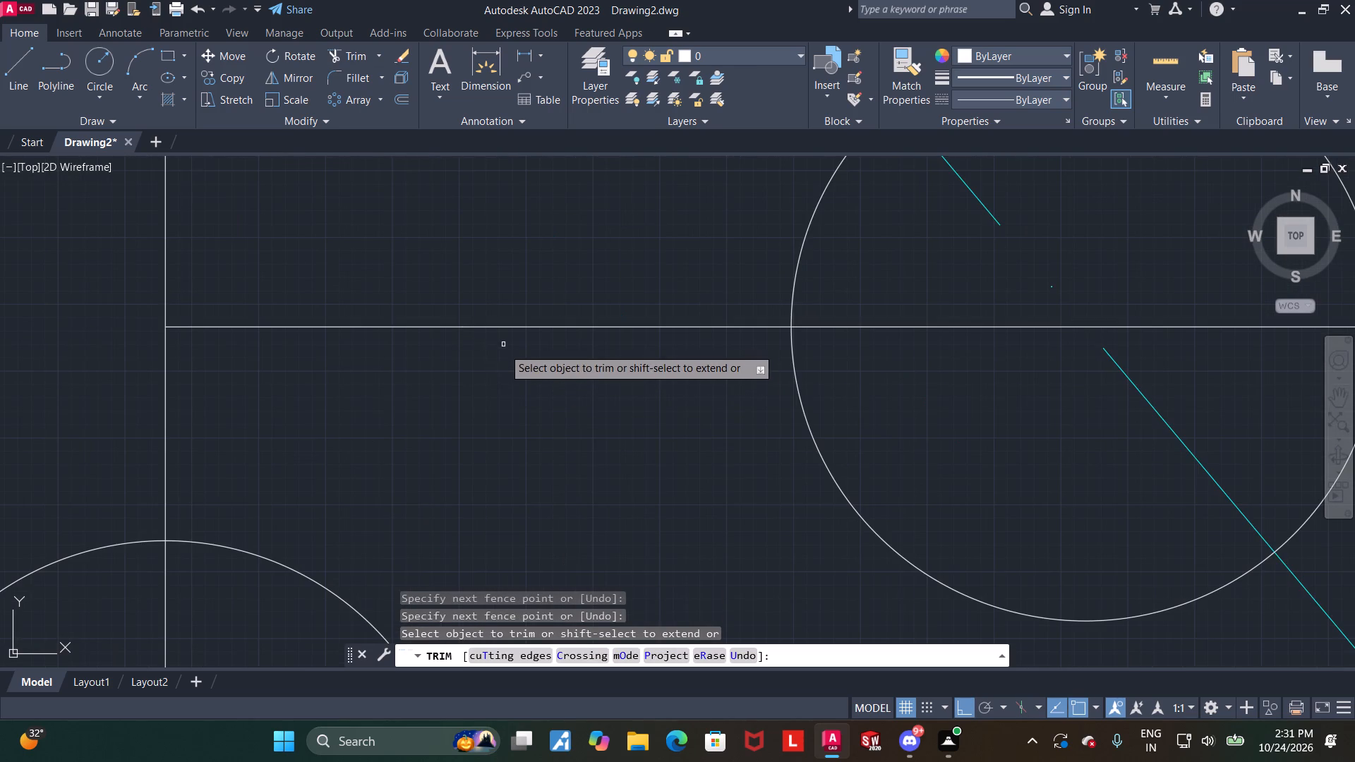
pyautogui.scroll(-3, 503, 354)
pyautogui.scroll(-2, 547, 476)
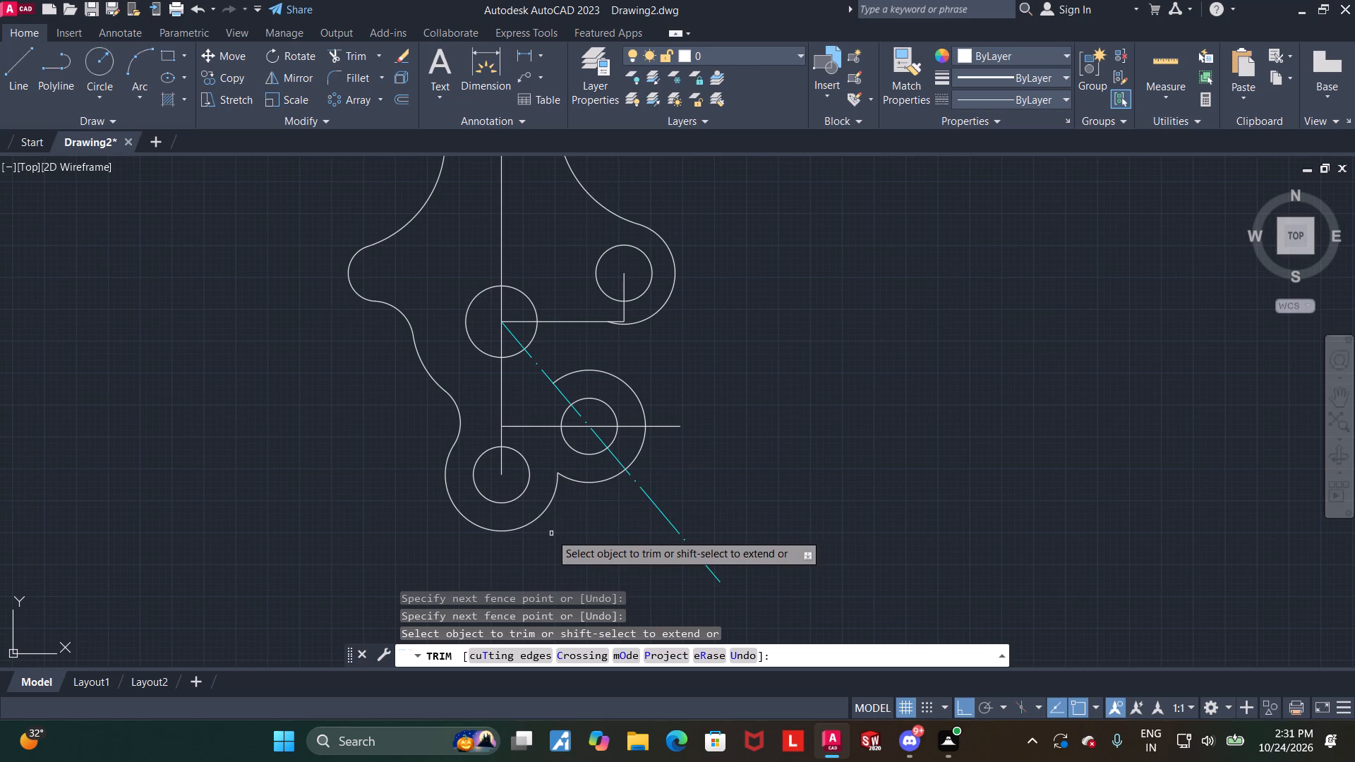
pyautogui.moveTo(560, 507); pyautogui.dragTo(553, 474, button='middle')
pyautogui.press('Escape')
pyautogui.press('Escape')
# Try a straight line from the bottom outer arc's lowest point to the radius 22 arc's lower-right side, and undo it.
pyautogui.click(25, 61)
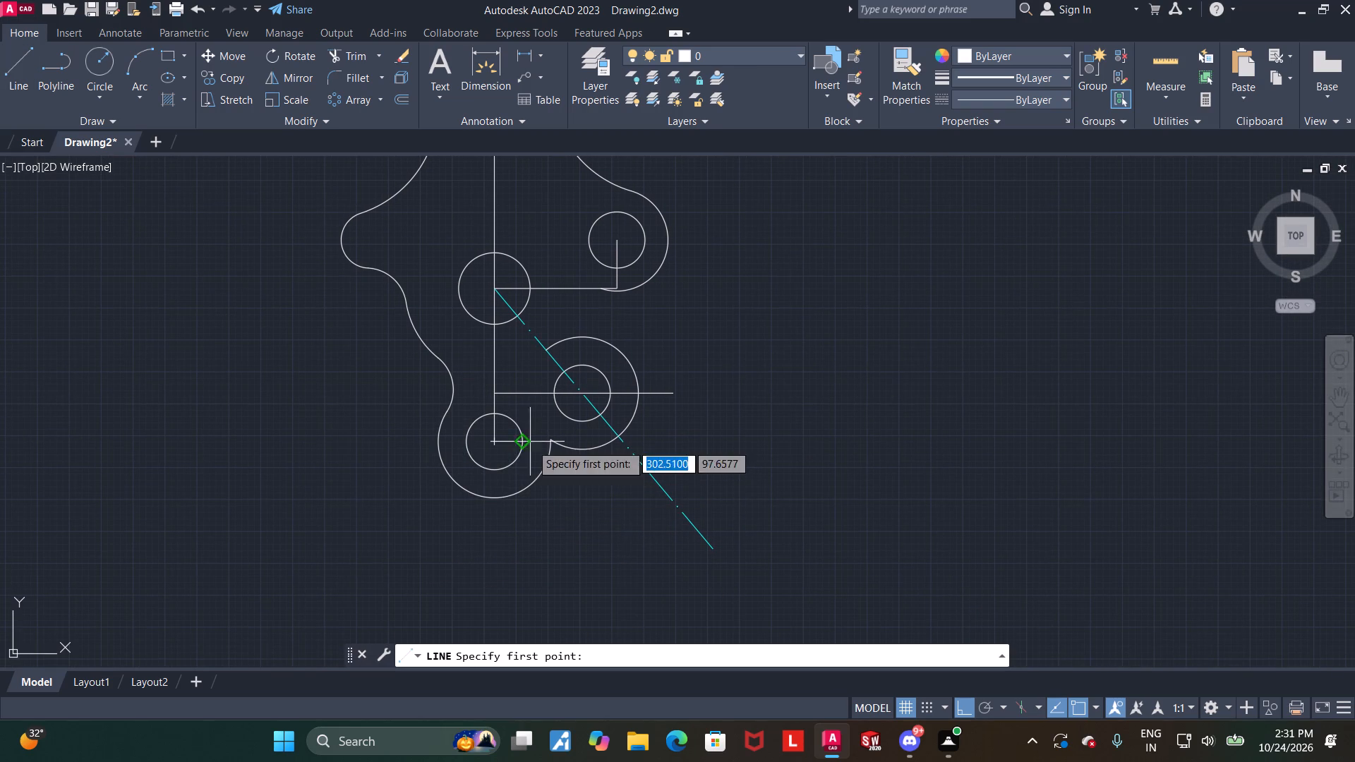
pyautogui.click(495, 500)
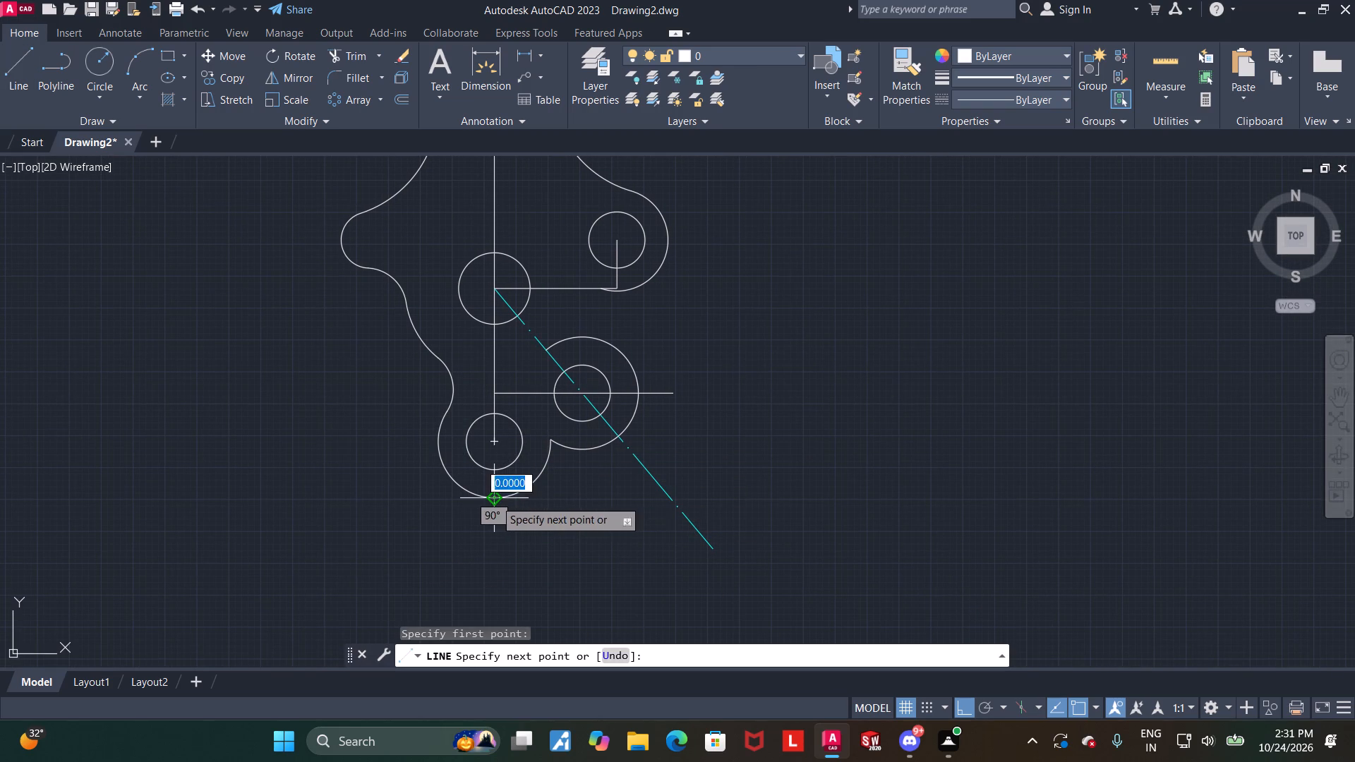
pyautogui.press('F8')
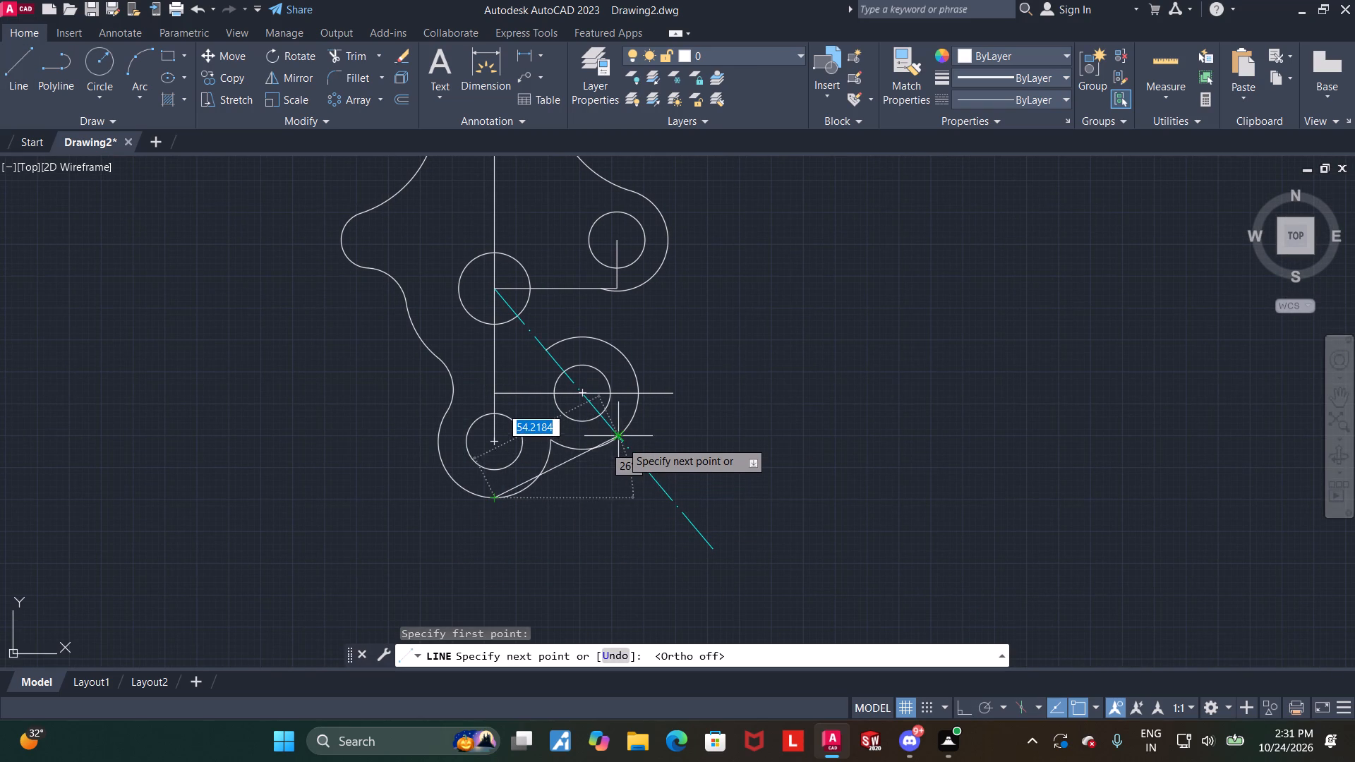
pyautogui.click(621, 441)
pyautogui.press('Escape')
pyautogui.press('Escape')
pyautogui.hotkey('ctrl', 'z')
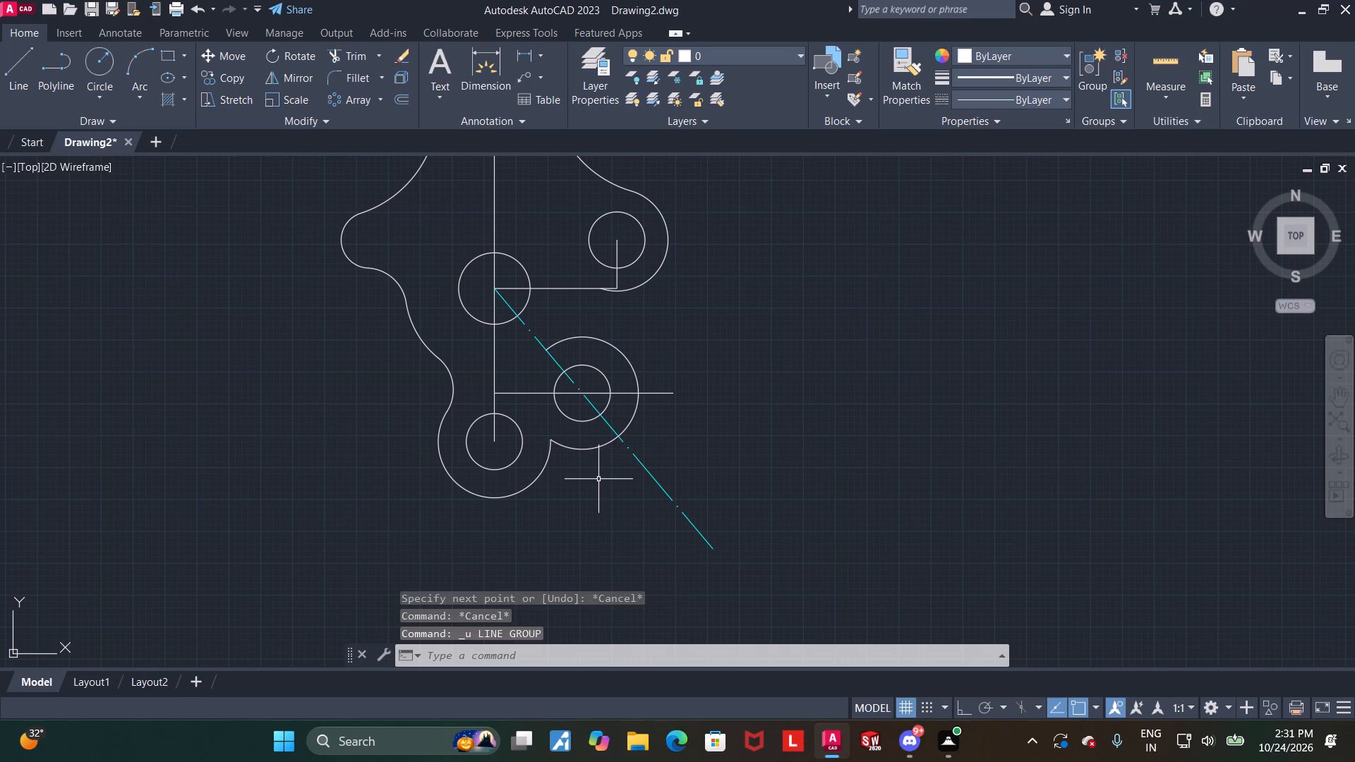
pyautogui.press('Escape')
# Draw a line tangent to the bottom outer arc and the lower-right side of the radius 22 arc.
pyautogui.click(30, 71)
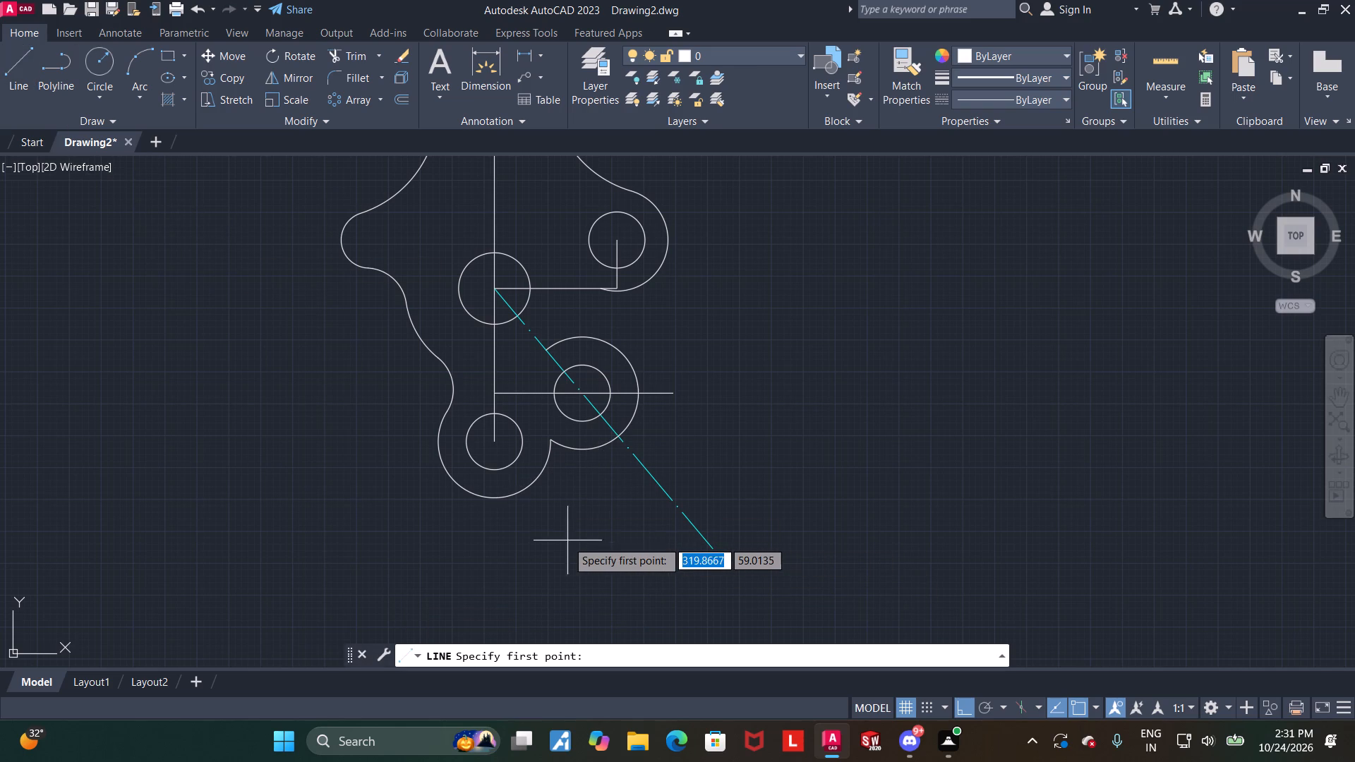
pyautogui.keyDown('ctrl'); pyautogui.rightClick(566, 540); pyautogui.keyUp('ctrl')
pyautogui.click(613, 371)
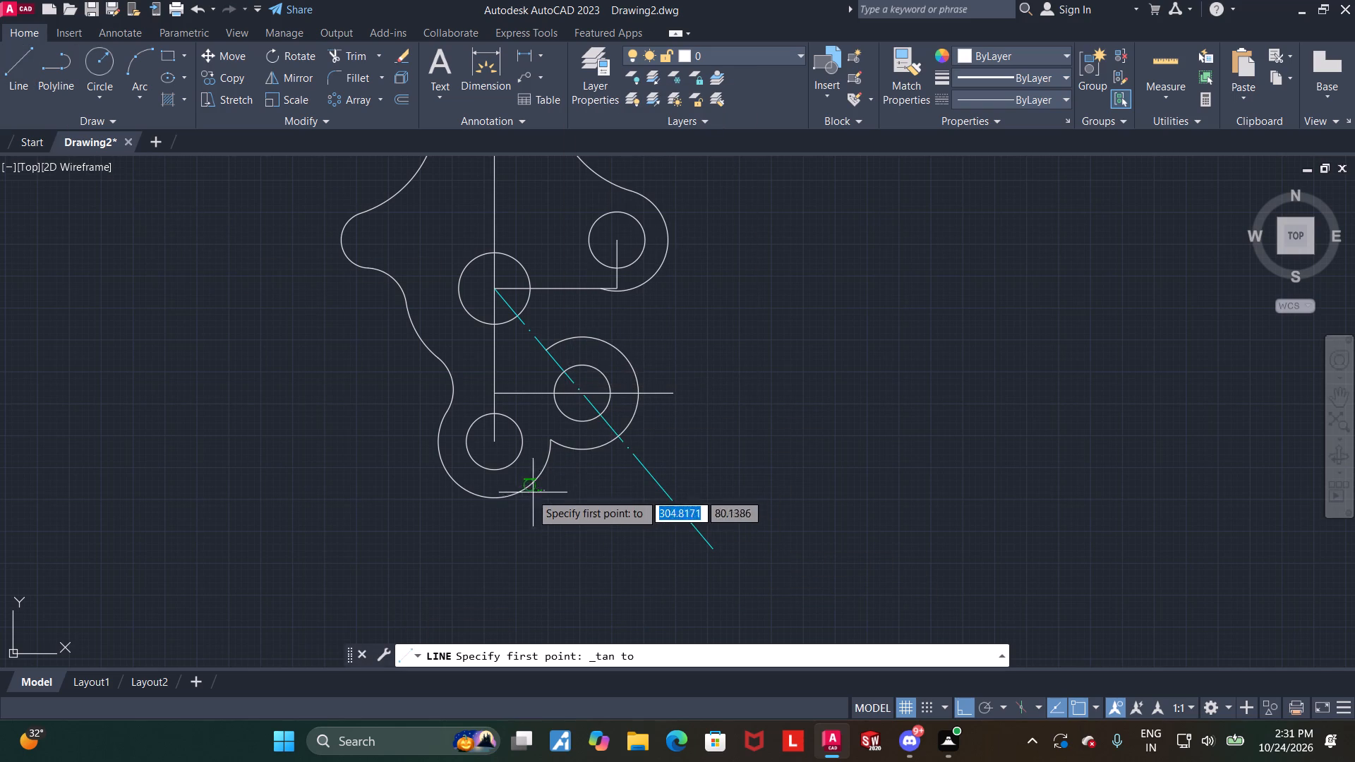
pyautogui.click(524, 498)
pyautogui.keyDown('shift'); pyautogui.rightClick(608, 523); pyautogui.keyUp('shift')
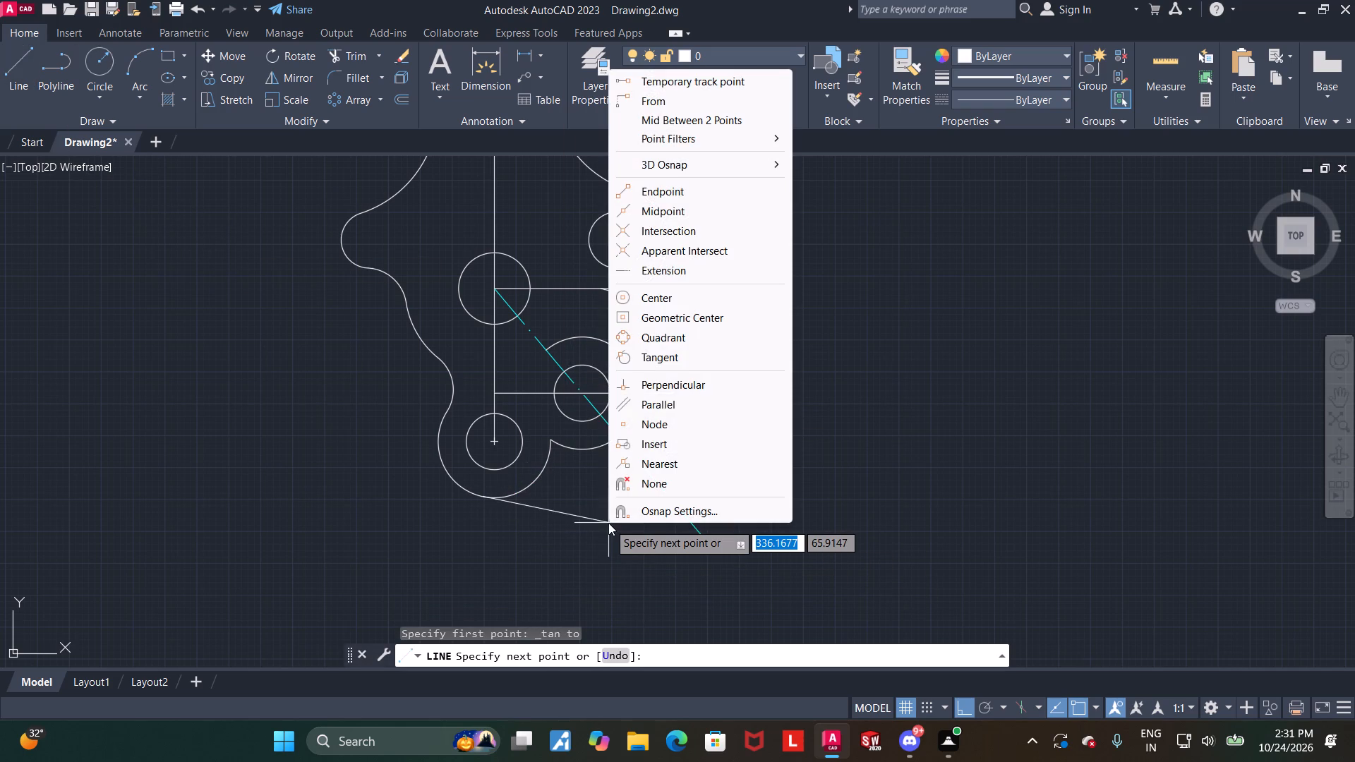
pyautogui.click(662, 356)
pyautogui.click(634, 432)
pyautogui.press('Escape')
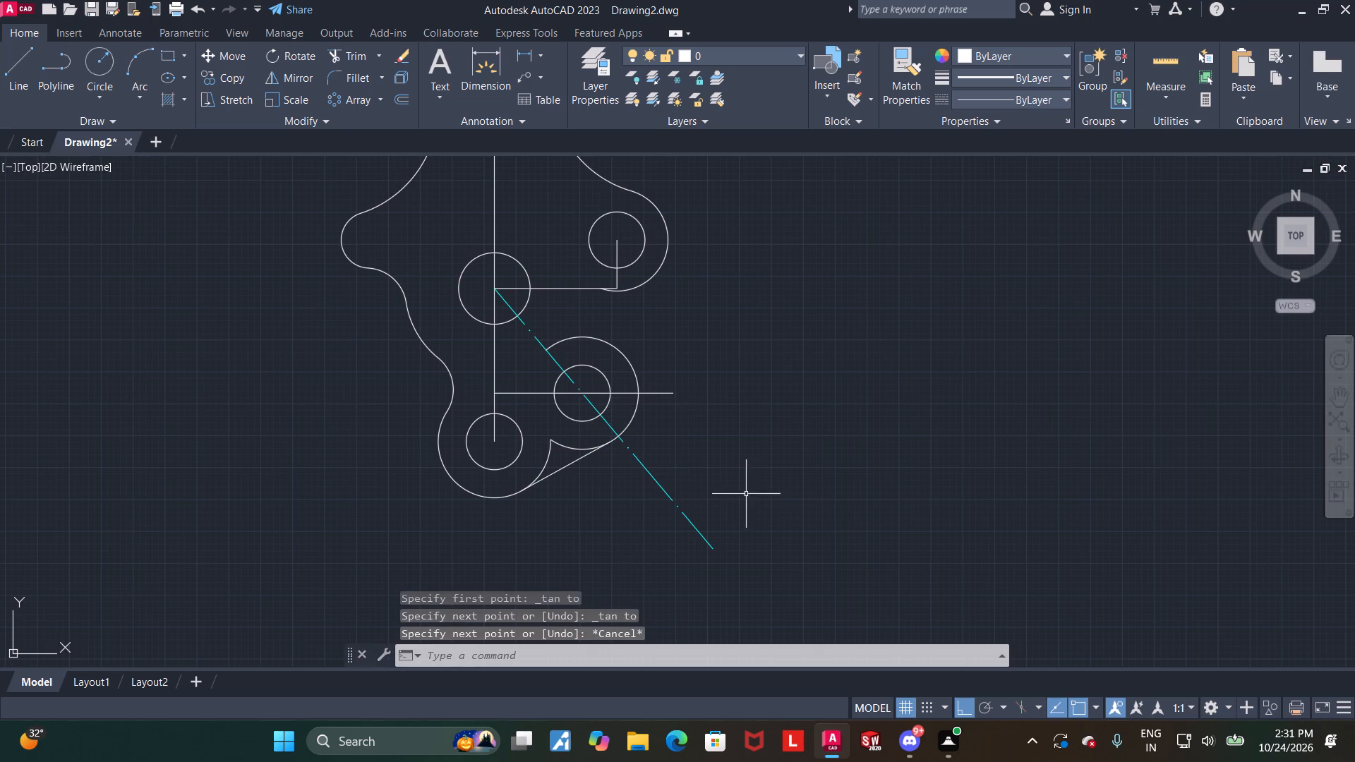
pyautogui.press('Escape')
# Trim away the bottom outer arc and radius 22 arc portions lying inside the new tangent line.
pyautogui.scroll(2, 591, 490)
pyautogui.click(337, 60)
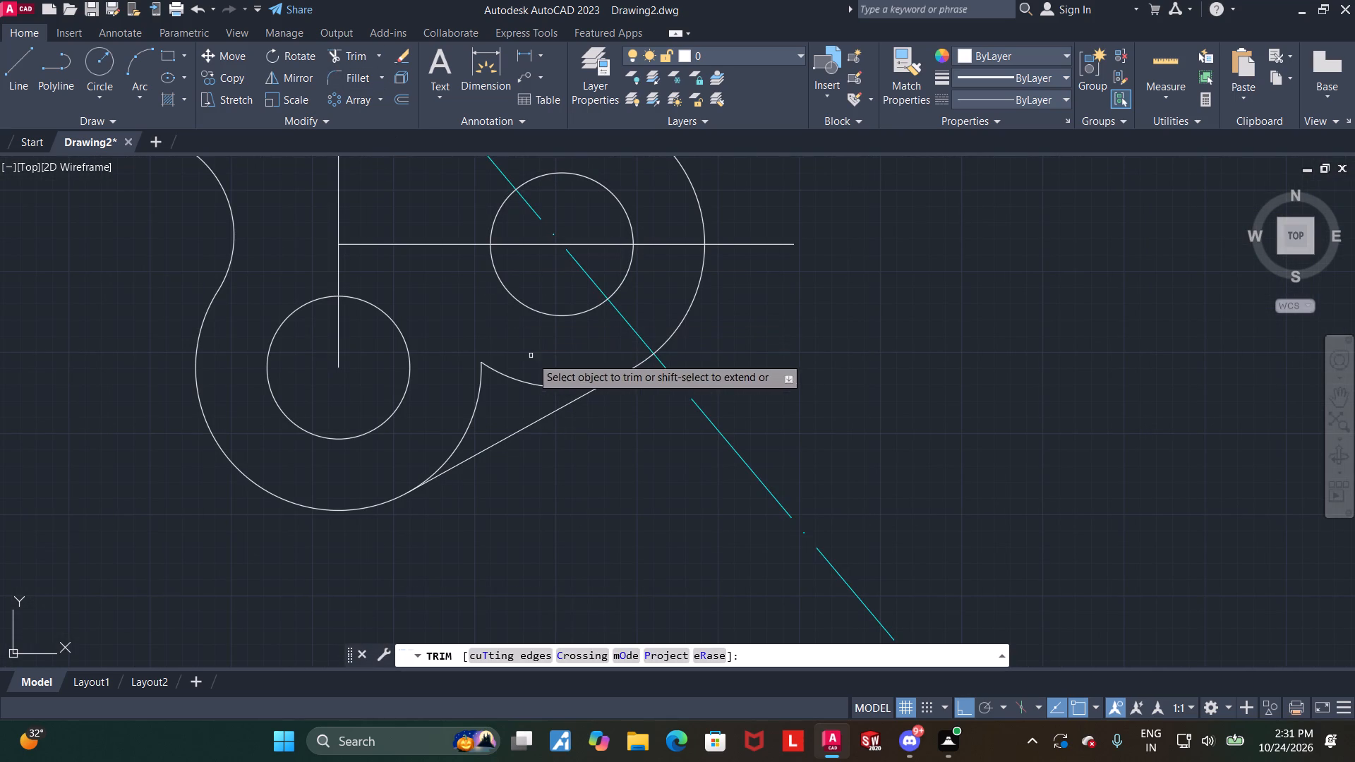
pyautogui.moveTo(529, 357); pyautogui.dragTo(449, 400)
pyautogui.moveTo(502, 387); pyautogui.dragTo(485, 522, button='middle')
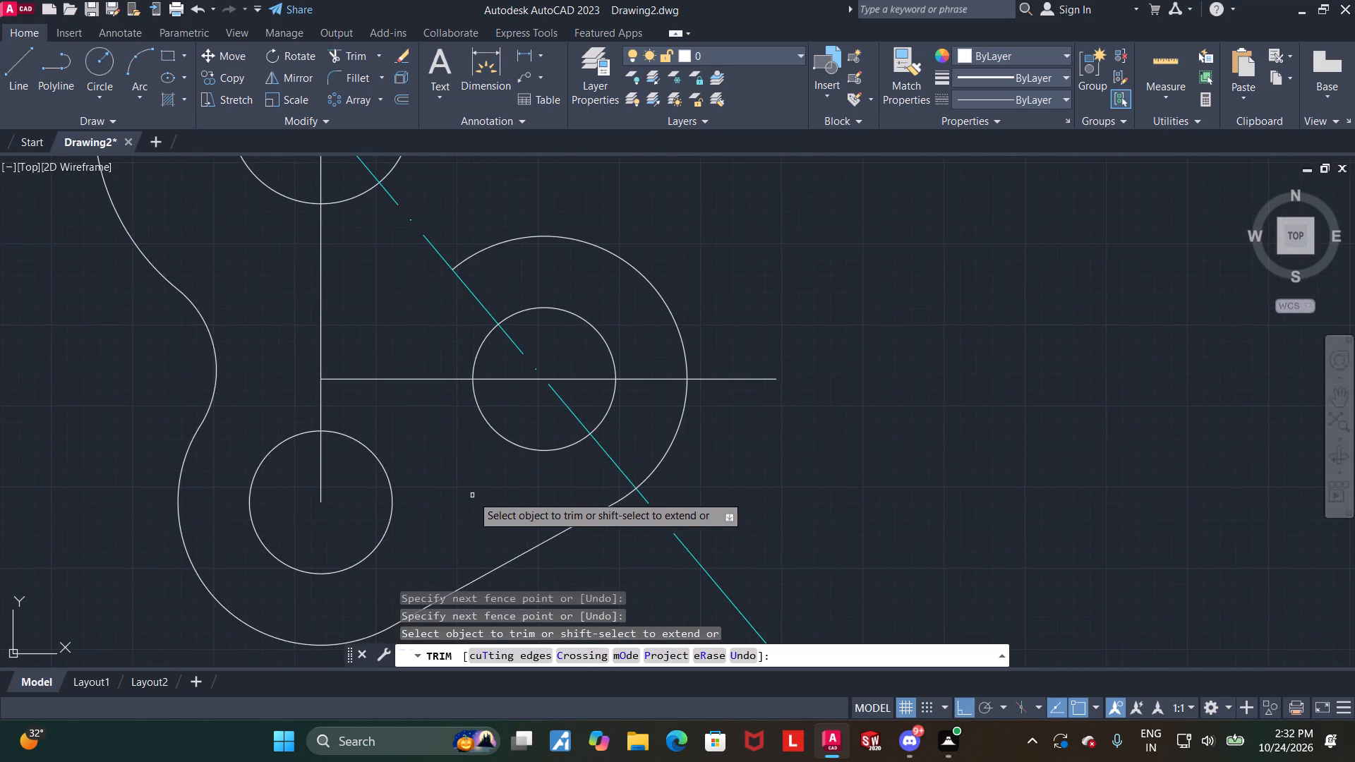
pyautogui.scroll(-1, 472, 495)
pyautogui.moveTo(463, 483); pyautogui.dragTo(453, 530, button='middle')
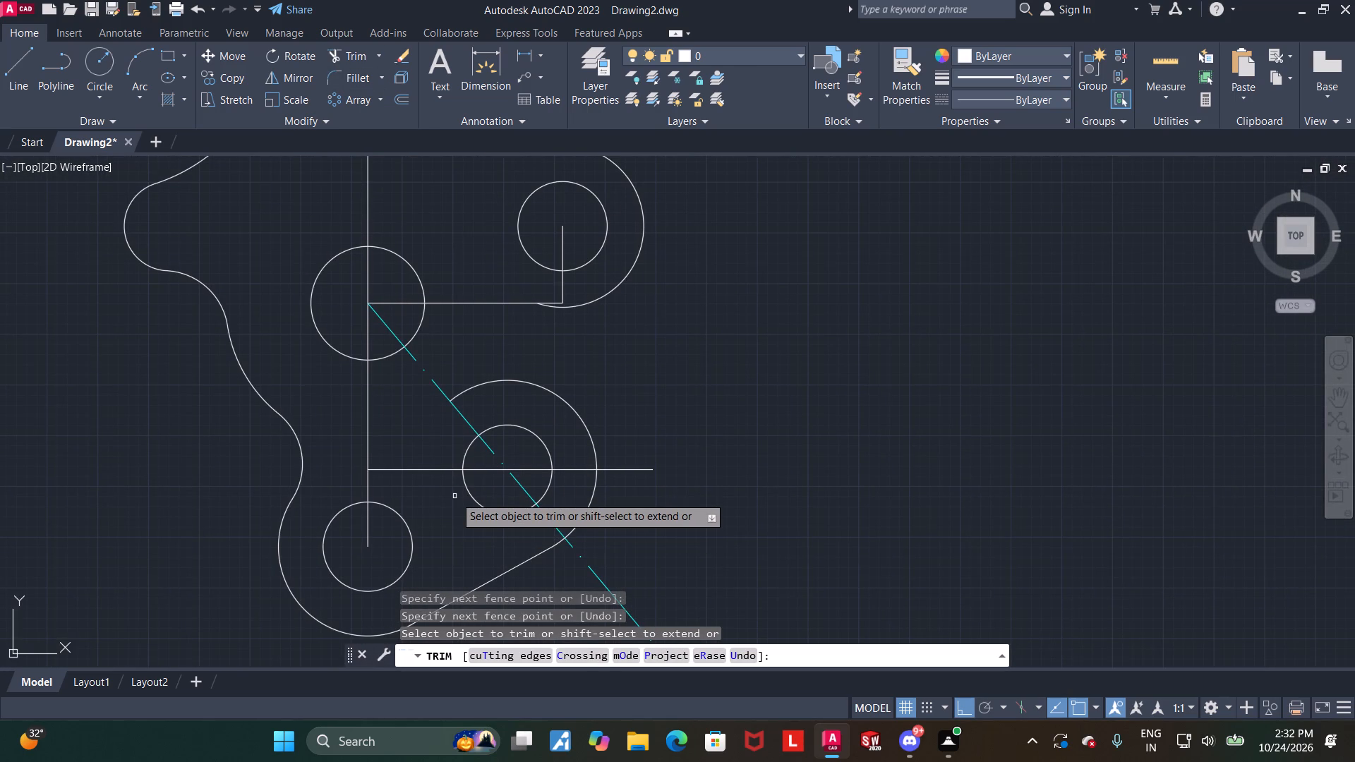
pyautogui.press('Escape')
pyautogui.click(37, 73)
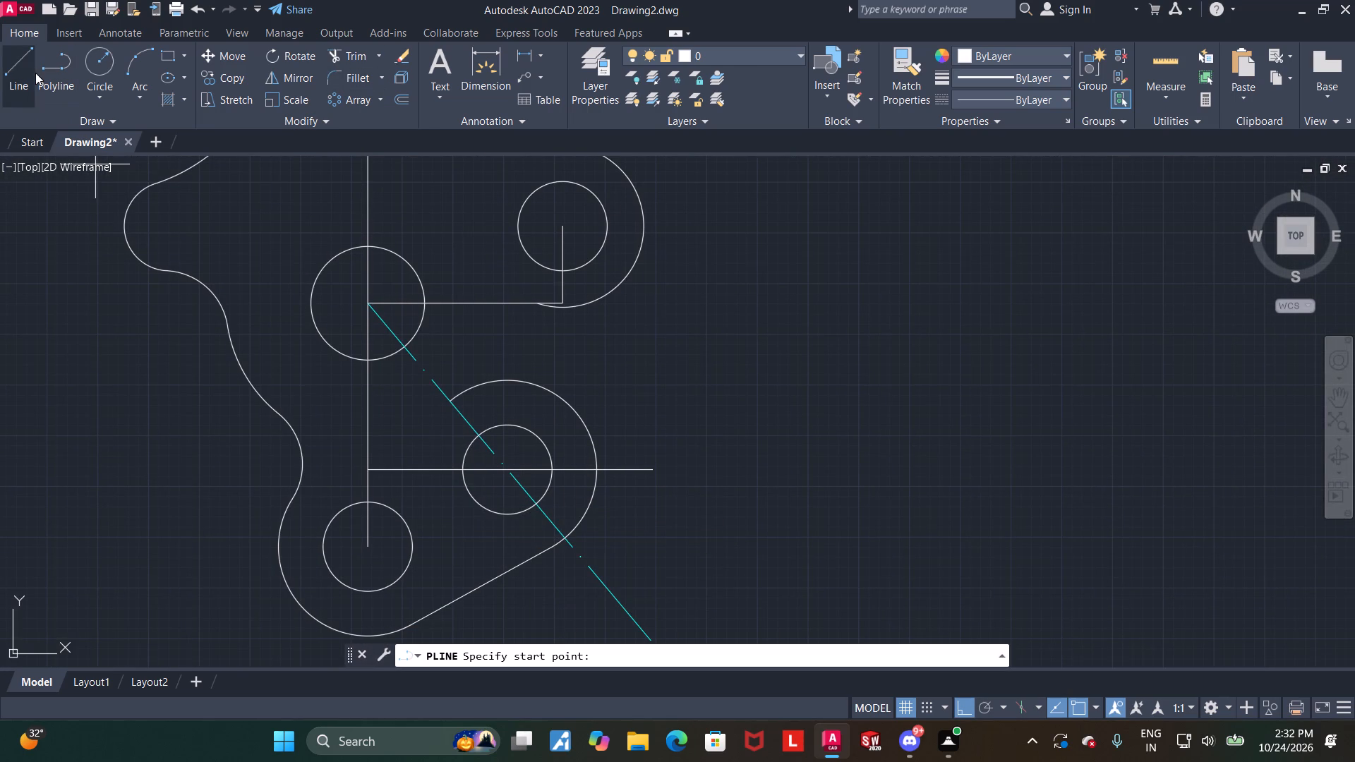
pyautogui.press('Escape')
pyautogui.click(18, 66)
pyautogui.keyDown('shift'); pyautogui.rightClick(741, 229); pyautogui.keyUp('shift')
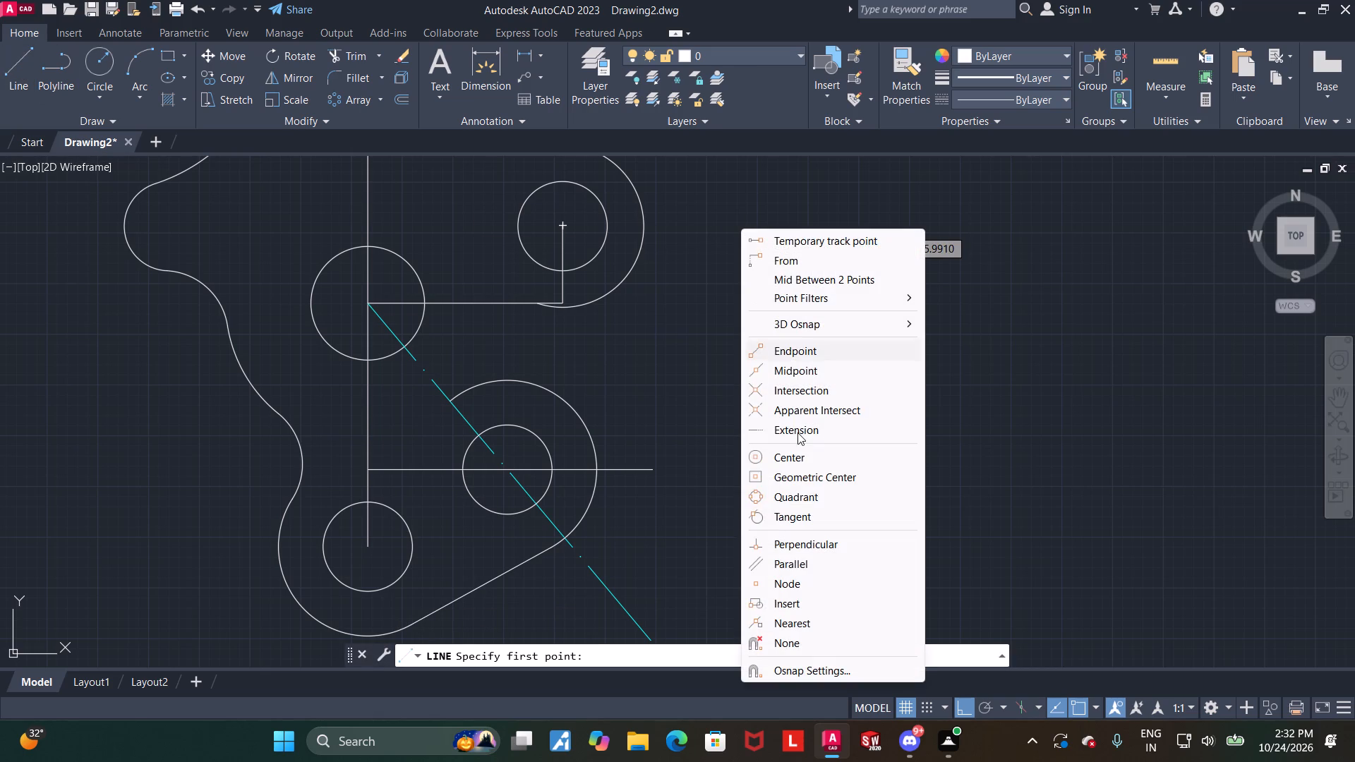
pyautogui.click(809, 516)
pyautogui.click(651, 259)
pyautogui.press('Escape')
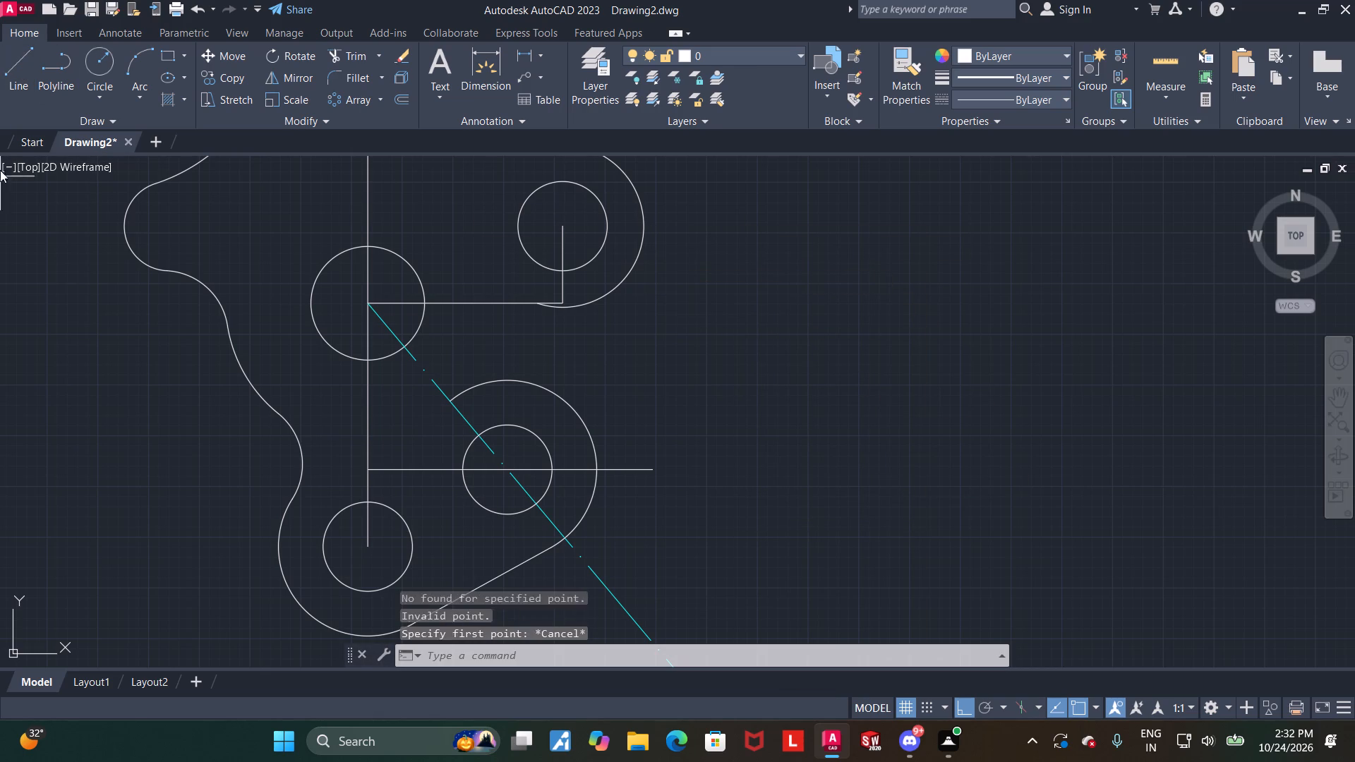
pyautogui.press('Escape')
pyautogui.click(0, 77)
# Draw a line tangent to the radius 22 arc's right side and the outer arc around the upper-right circle.
pyautogui.click(13, 61)
pyautogui.keyDown('shift'); pyautogui.rightClick(838, 361); pyautogui.keyUp('shift')
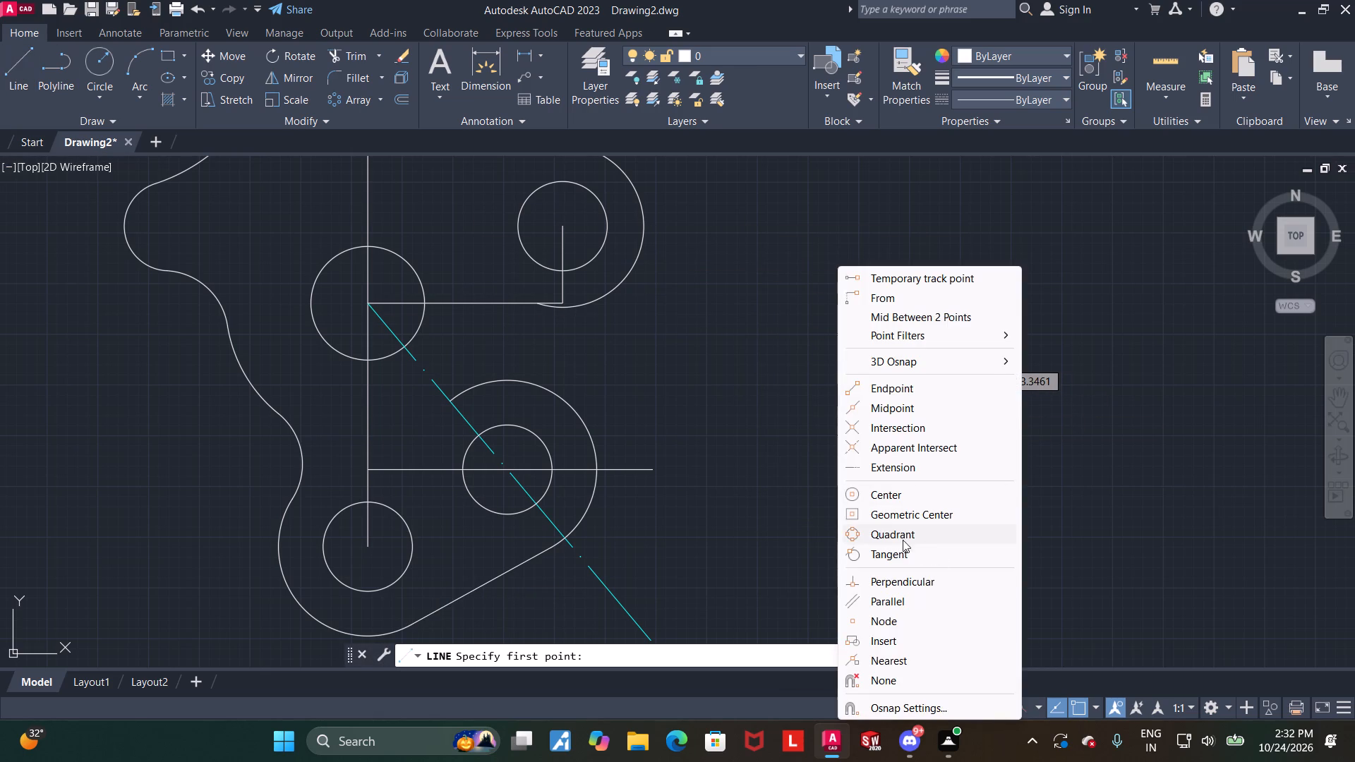
pyautogui.click(898, 552)
pyautogui.click(584, 510)
pyautogui.keyDown('shift'); pyautogui.rightClick(661, 343); pyautogui.keyUp('shift')
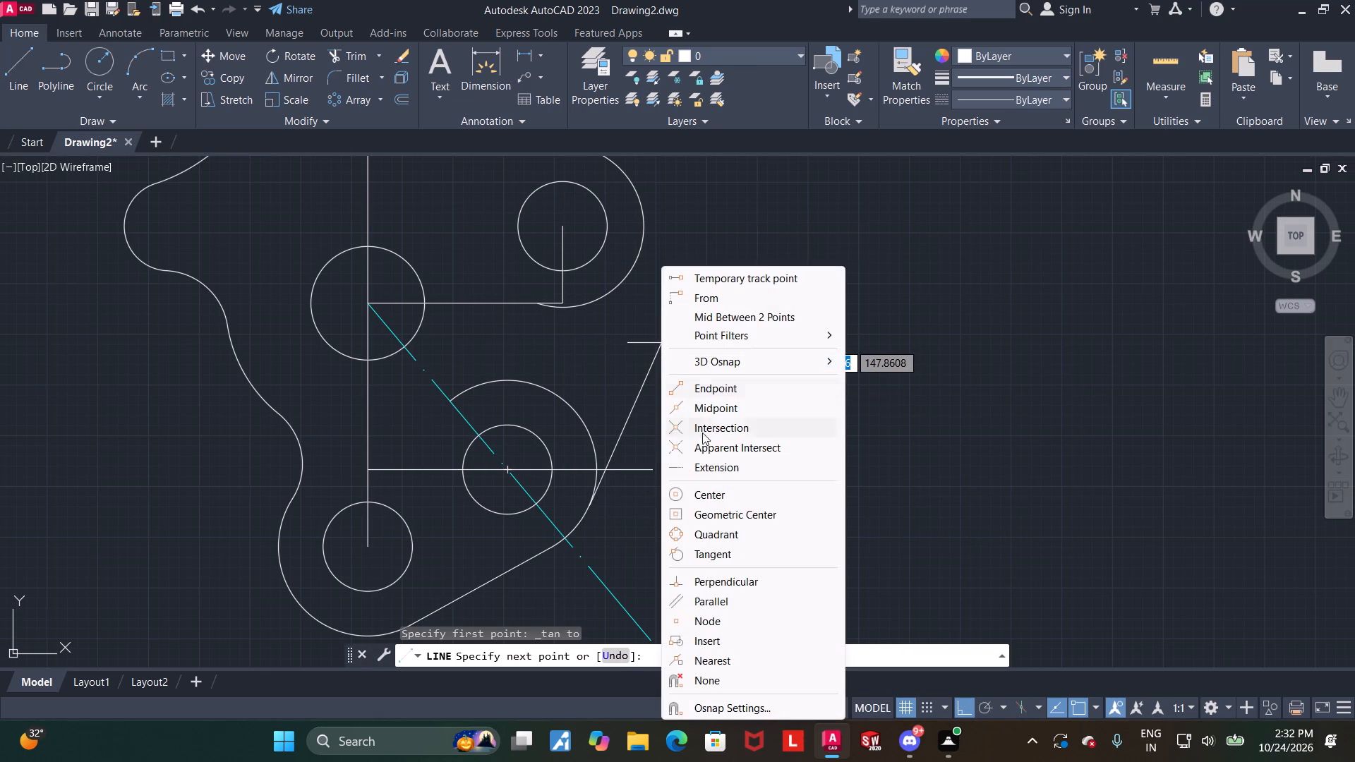
pyautogui.click(708, 554)
pyautogui.click(646, 253)
pyautogui.press('Escape')
pyautogui.press('Escape')
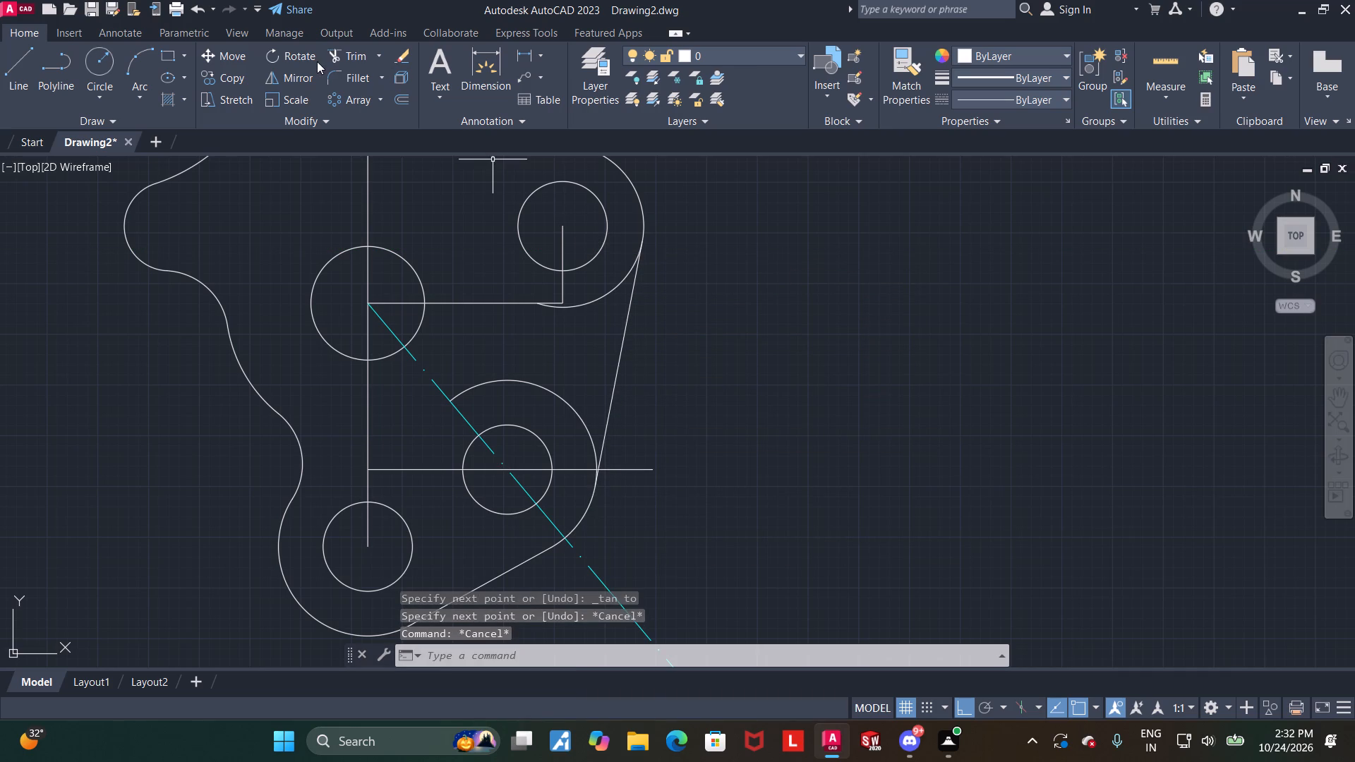
# Trim the radius 22 arc's upper portion and the upper-right outer arc's lower portion back to the new tangent line.
pyautogui.click(328, 57)
pyautogui.click(587, 434)
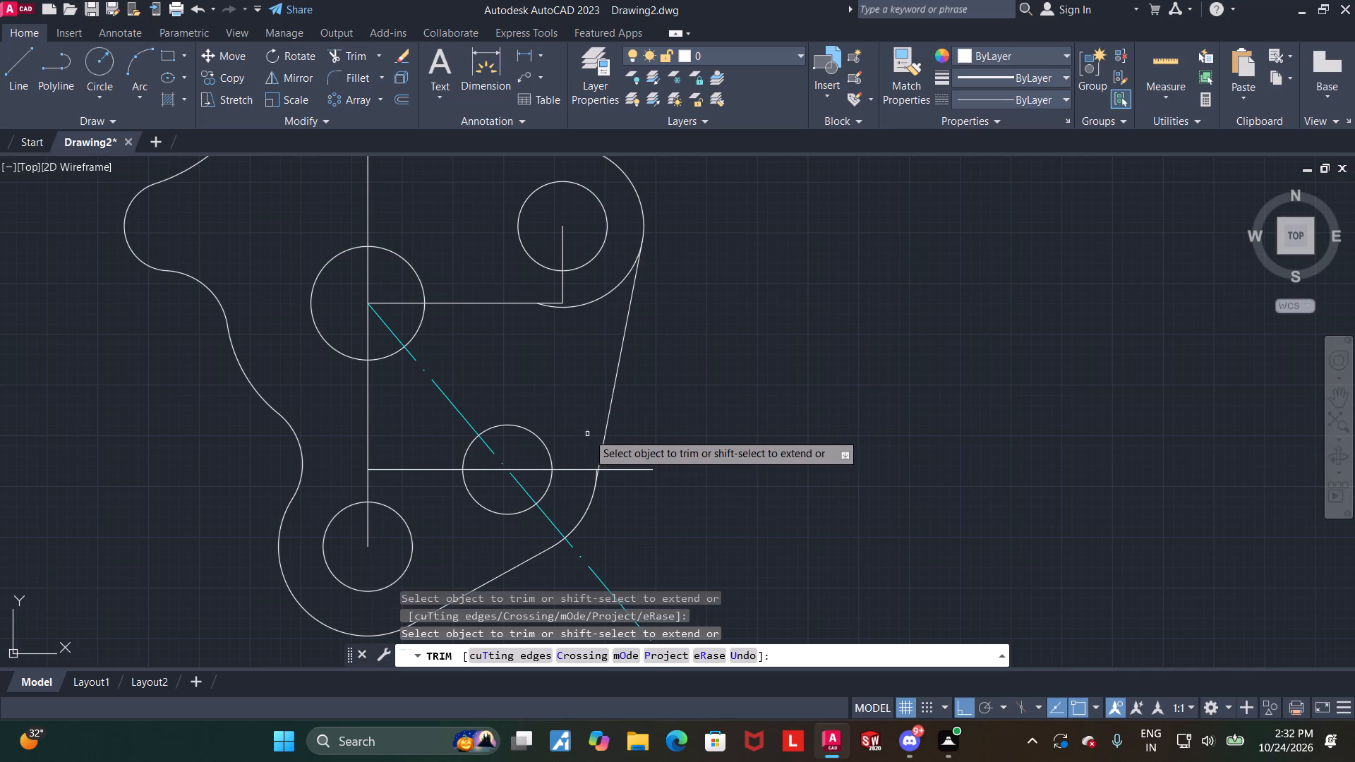
pyautogui.scroll(3, 588, 488)
pyautogui.click(609, 434)
pyautogui.scroll(-4, 606, 442)
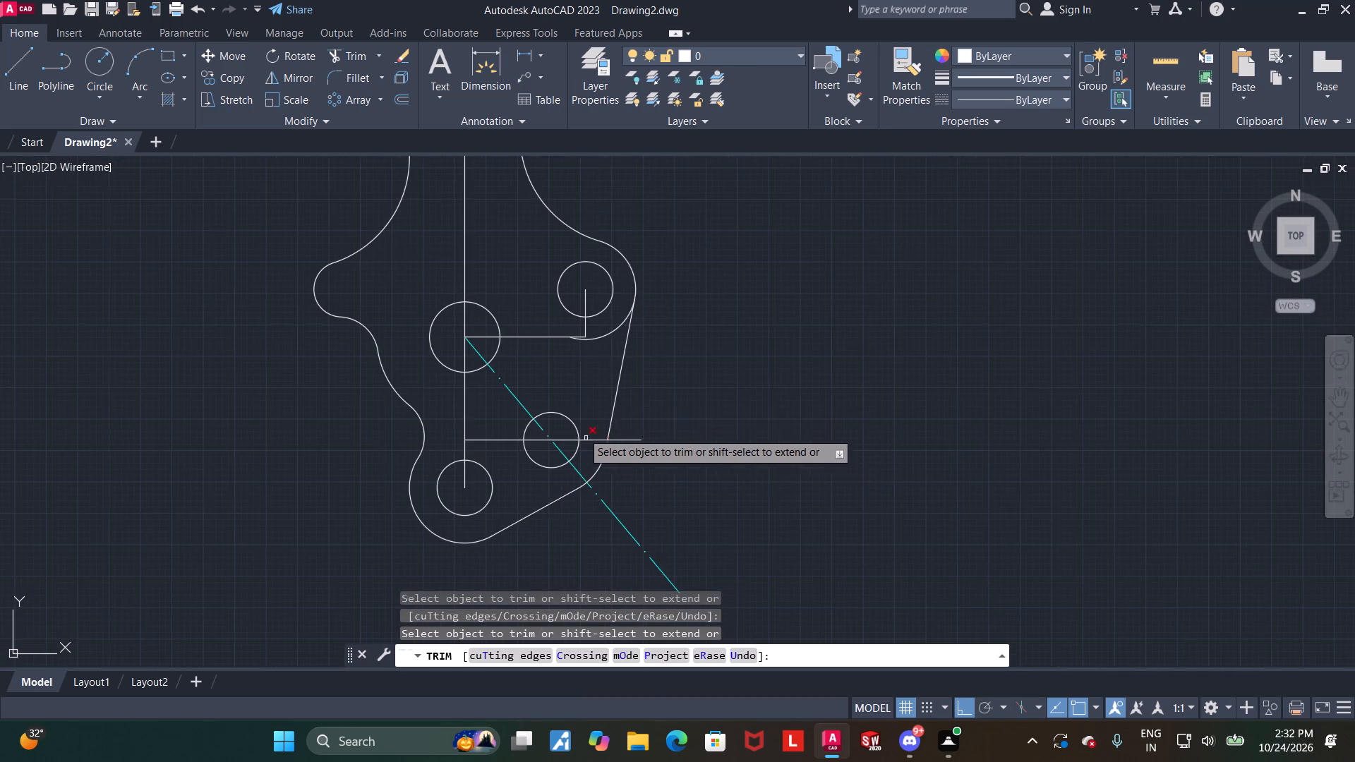
pyautogui.scroll(1, 568, 334)
pyautogui.click(611, 338)
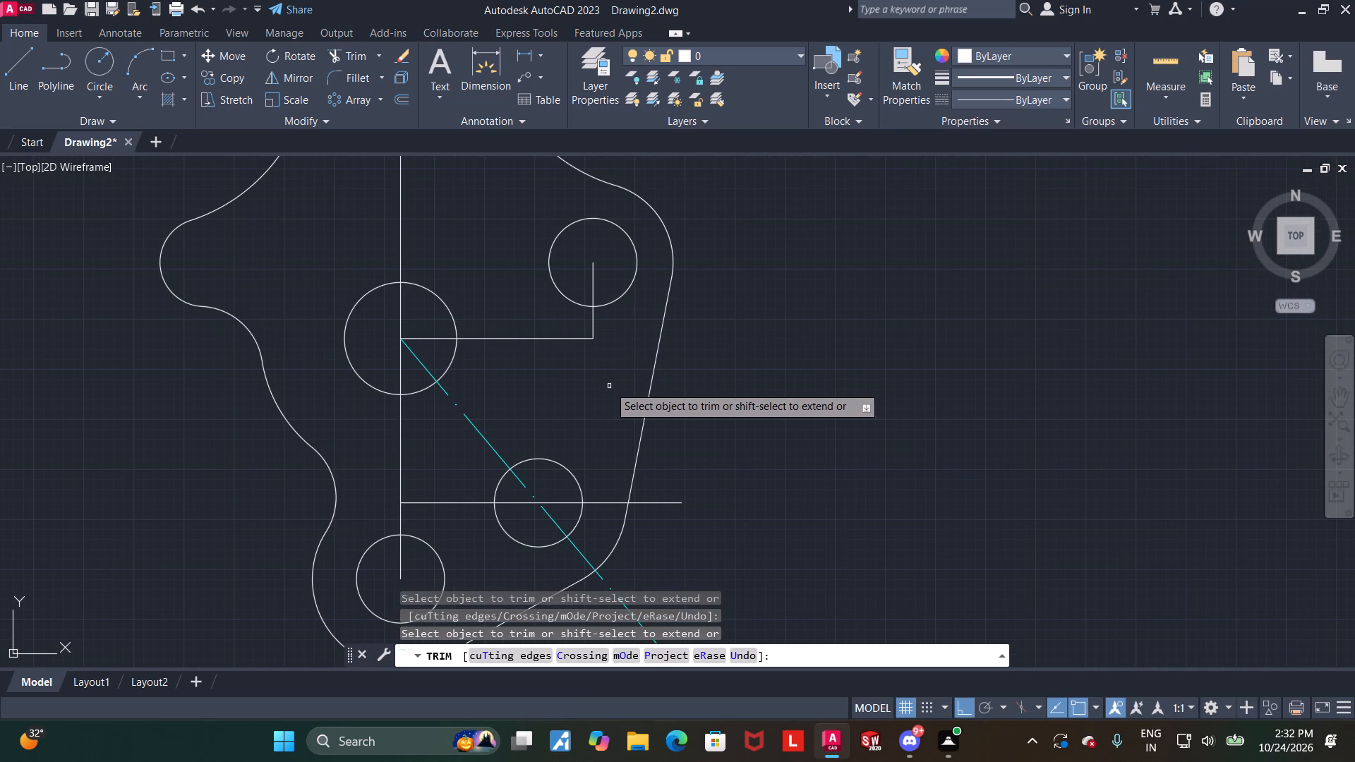
pyautogui.press('Escape')
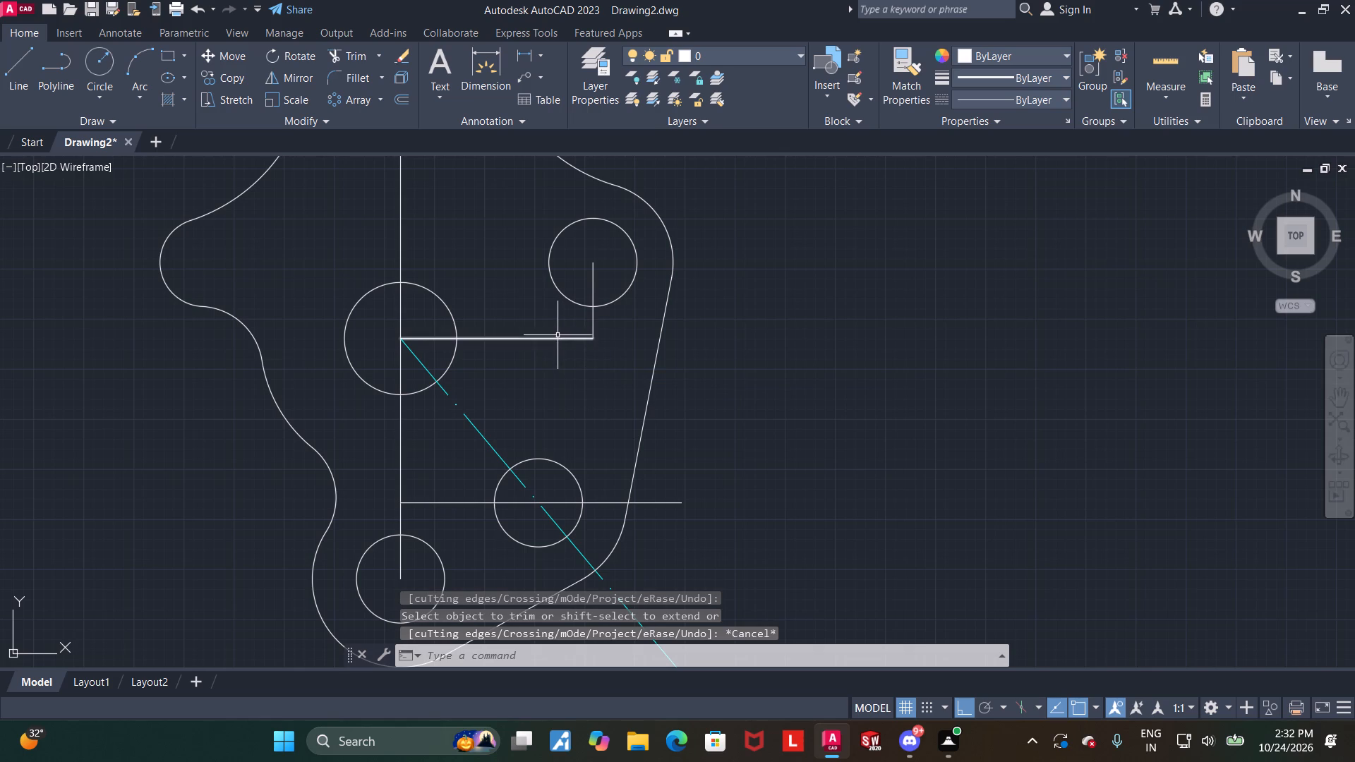
# Delete the horizontal and vertical construction lines linking the central circle's centre to the upper-right circle's centre.
pyautogui.click(557, 335)
pyautogui.press('Escape')
pyautogui.click(558, 339)
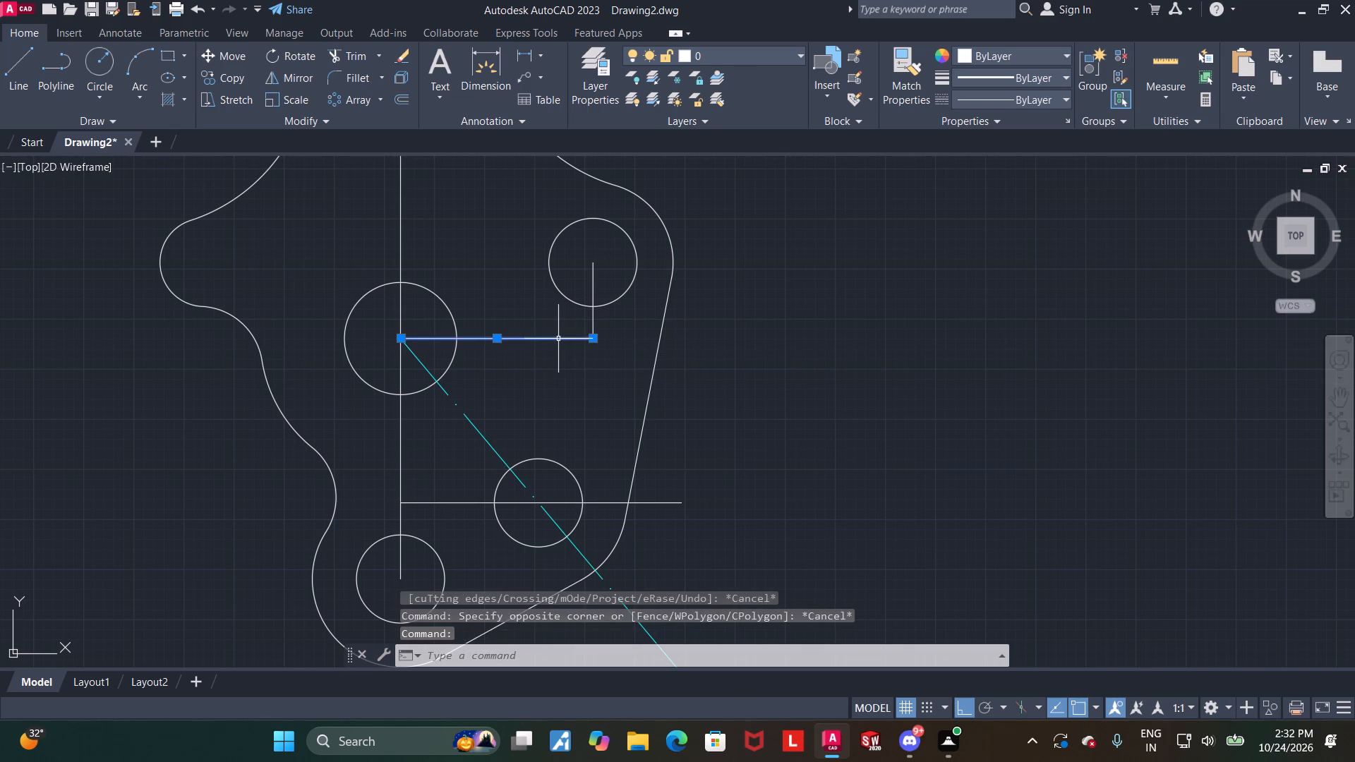
pyautogui.press('Delete')
pyautogui.click(594, 318)
pyautogui.press('Delete')
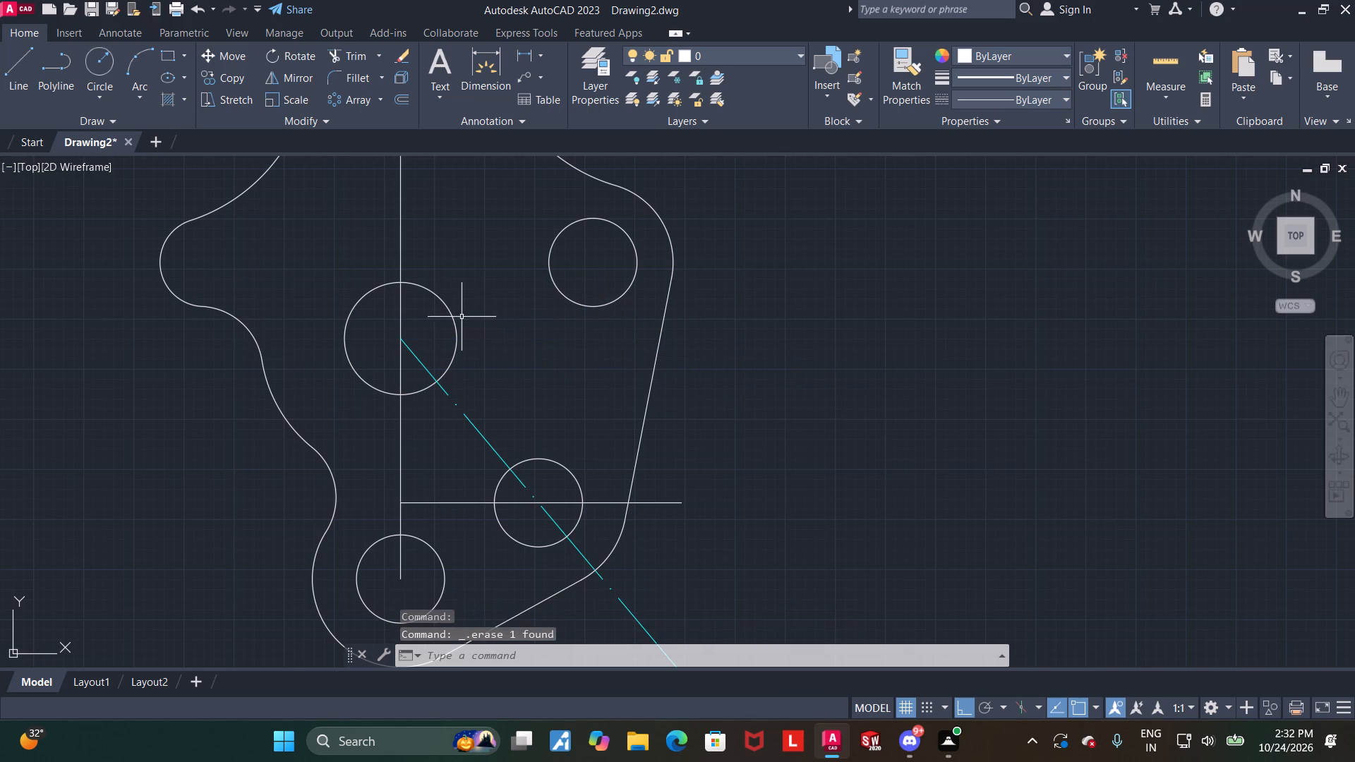
pyautogui.press('Escape')
# Draw a horizontal line through the central circle's centre, starting about 25 units left of centre and extending past both sides.
pyautogui.click(4, 72)
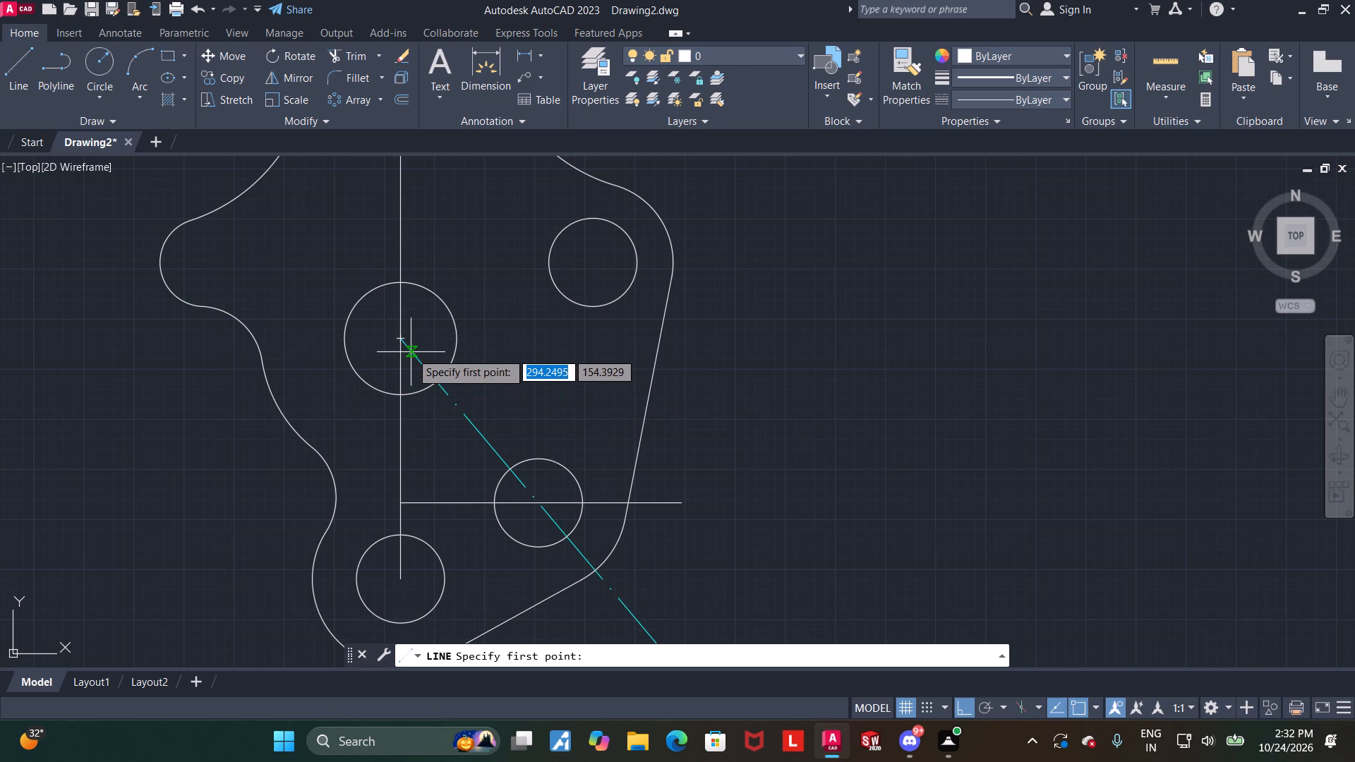
pyautogui.scroll(2, 411, 358)
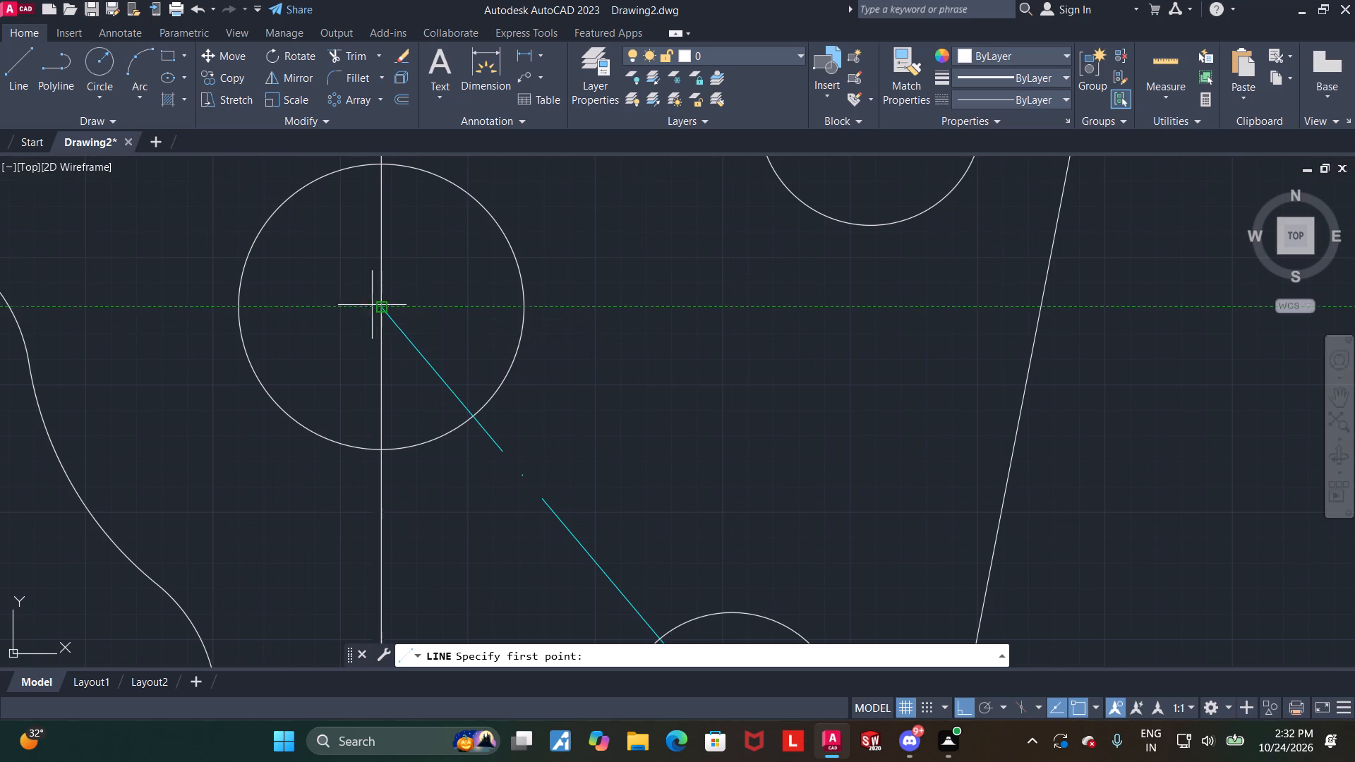
pyautogui.click(121, 304)
pyautogui.click(664, 286)
pyautogui.press('Escape')
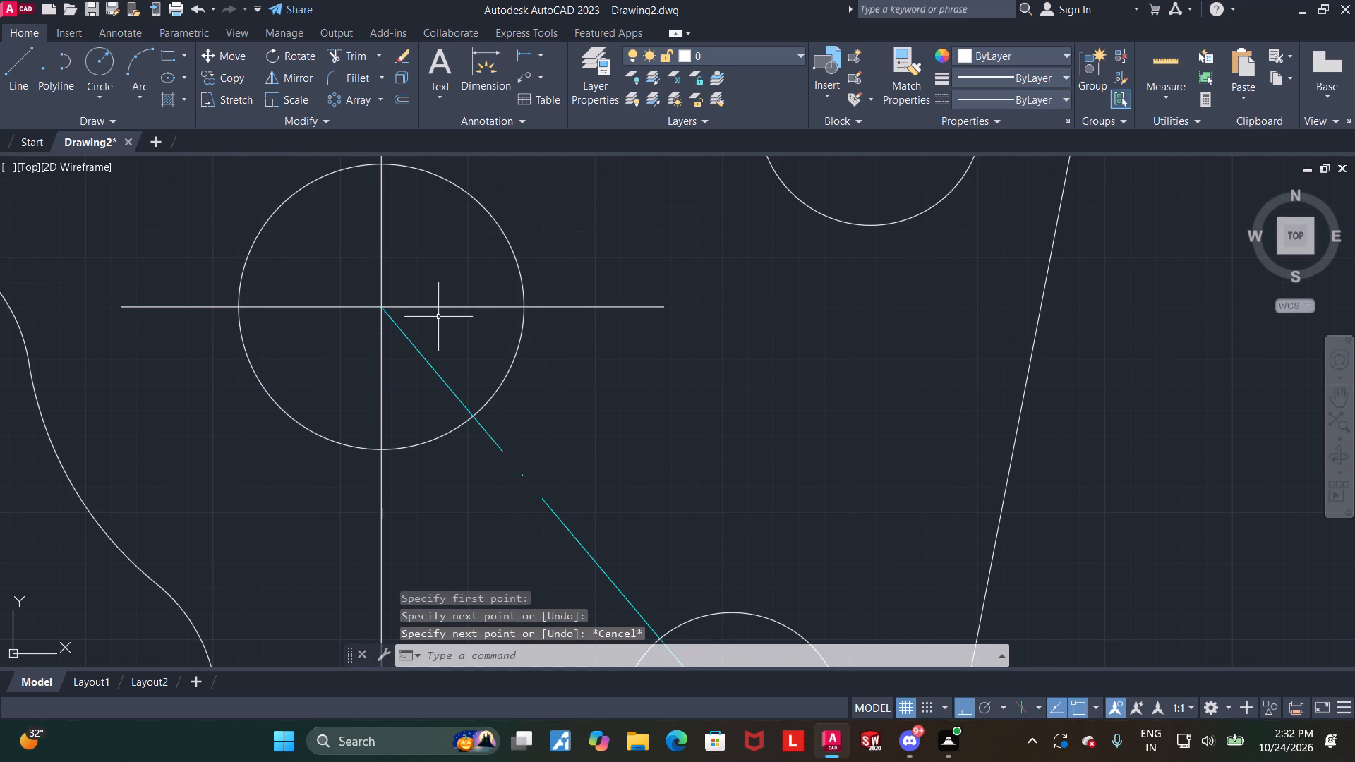
# Set the central circle's horizontal line to linetype ACAD_ISO04W100 and colour cyan.
pyautogui.click(442, 306)
pyautogui.click(996, 100)
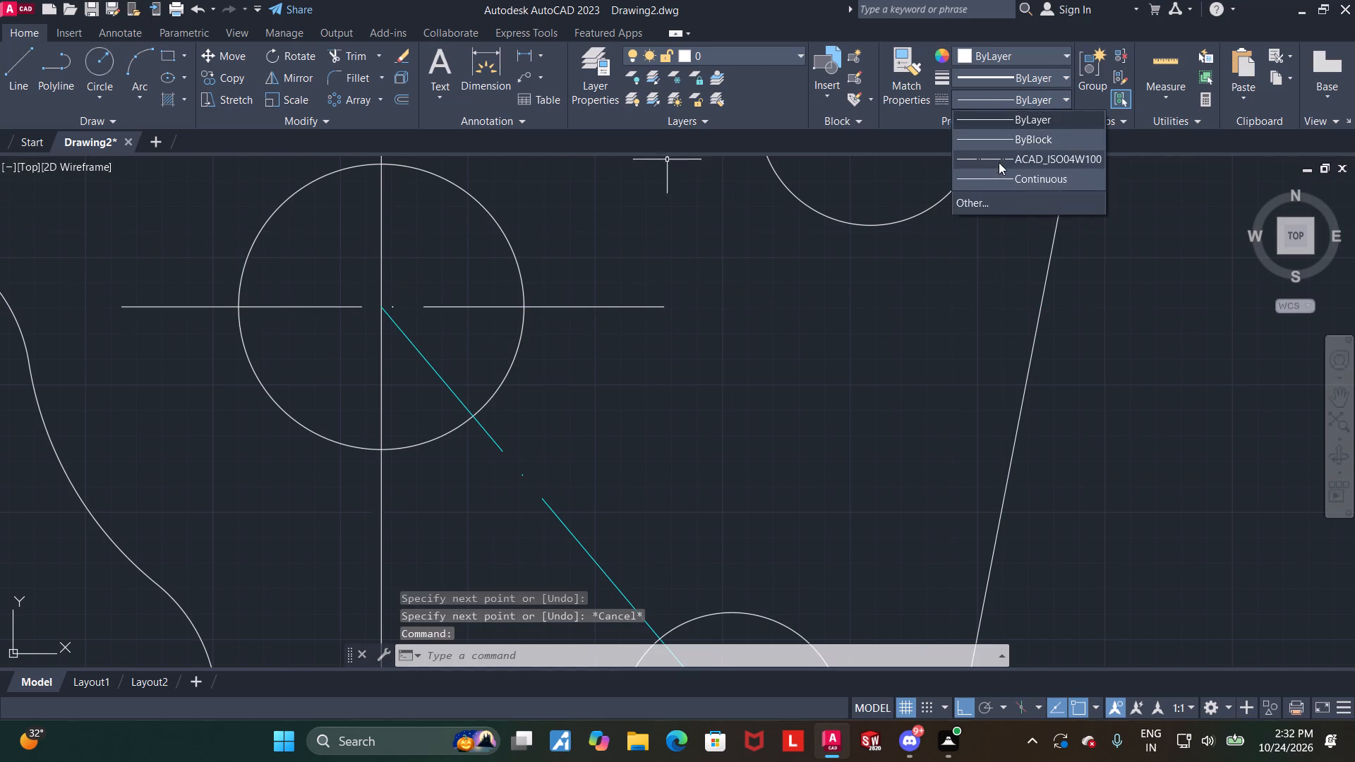
pyautogui.click(999, 162)
pyautogui.click(987, 54)
pyautogui.click(1009, 222)
pyautogui.press('Escape')
# Draw a vertical line from the bottom circle's centre down past the bottom outer arc.
pyautogui.scroll(-2, 560, 332)
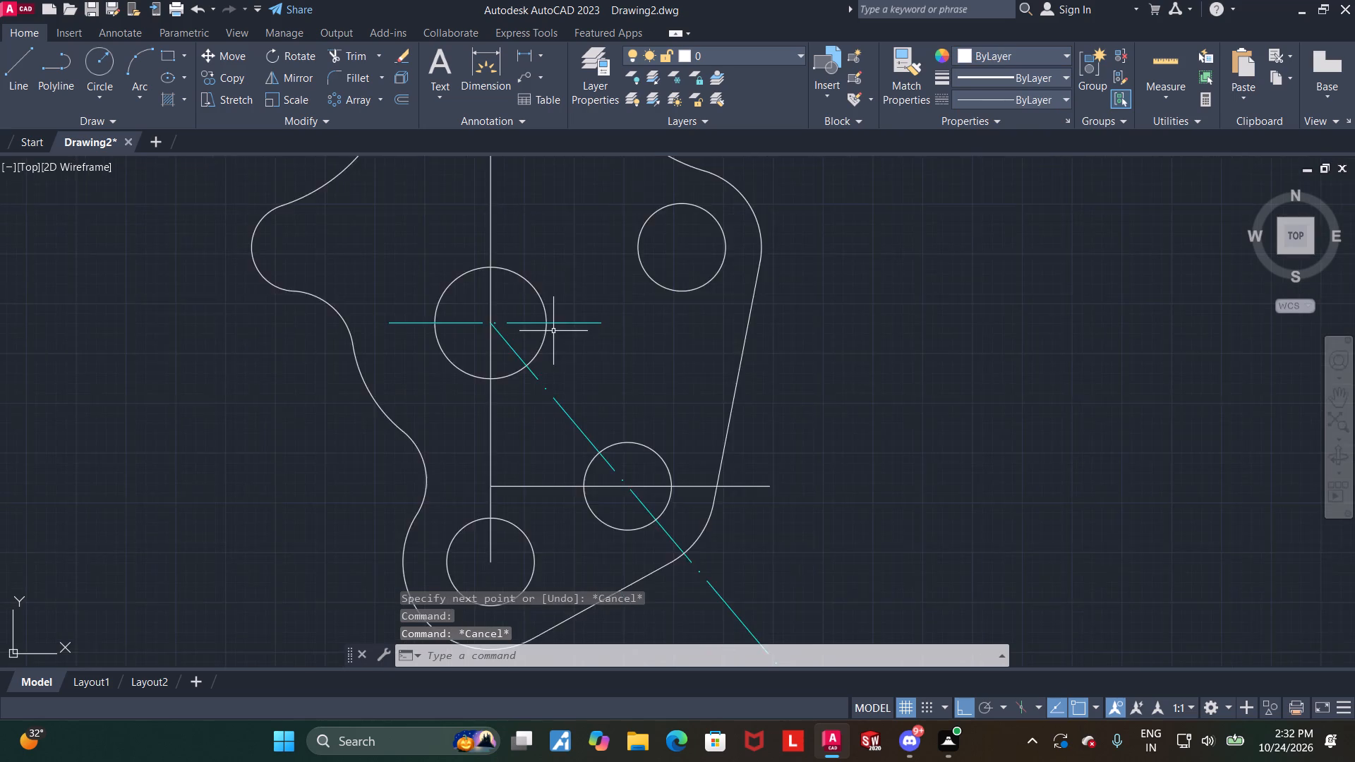
pyautogui.moveTo(580, 370); pyautogui.dragTo(627, 441, button='middle')
pyautogui.scroll(-2, 586, 375)
pyautogui.scroll(1, 565, 340)
pyautogui.scroll(-1, 571, 342)
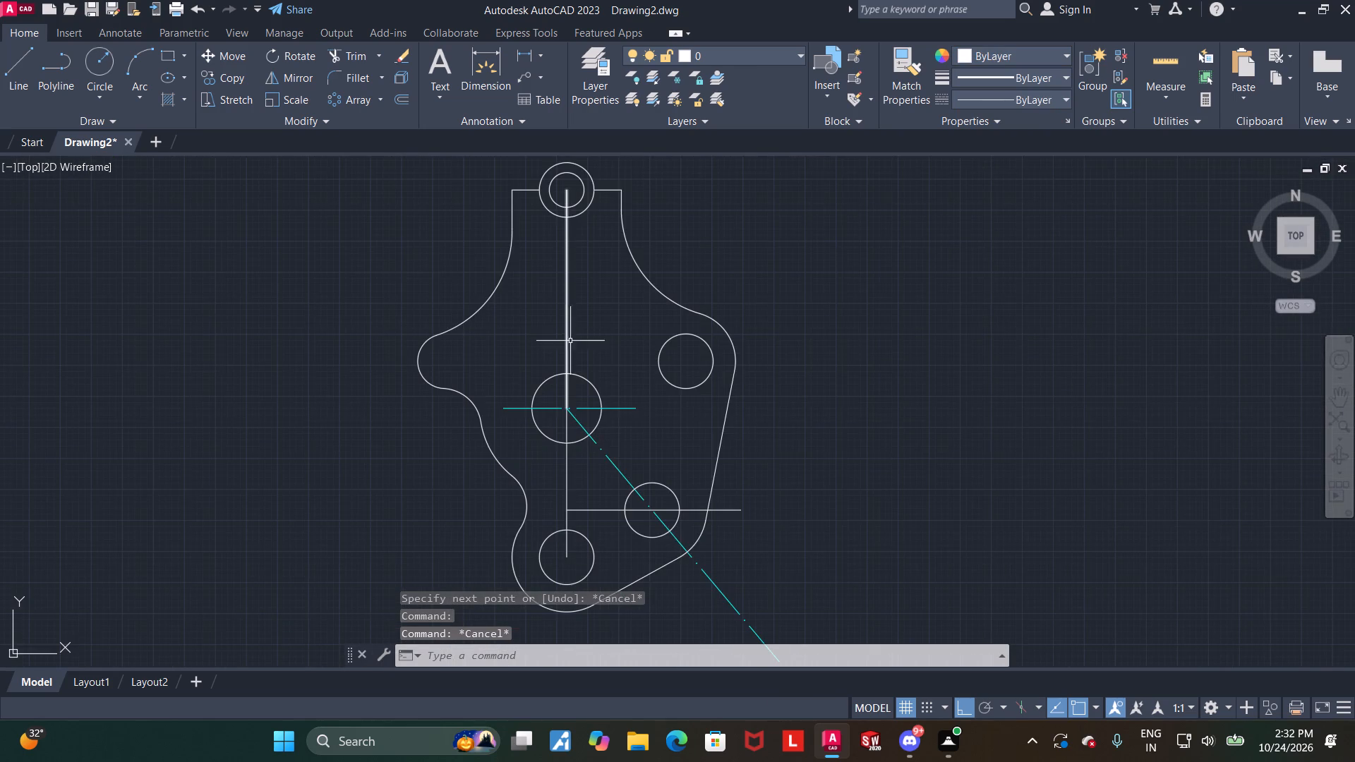
pyautogui.scroll(-1, 571, 342)
pyautogui.scroll(3, 580, 457)
pyautogui.press('Escape')
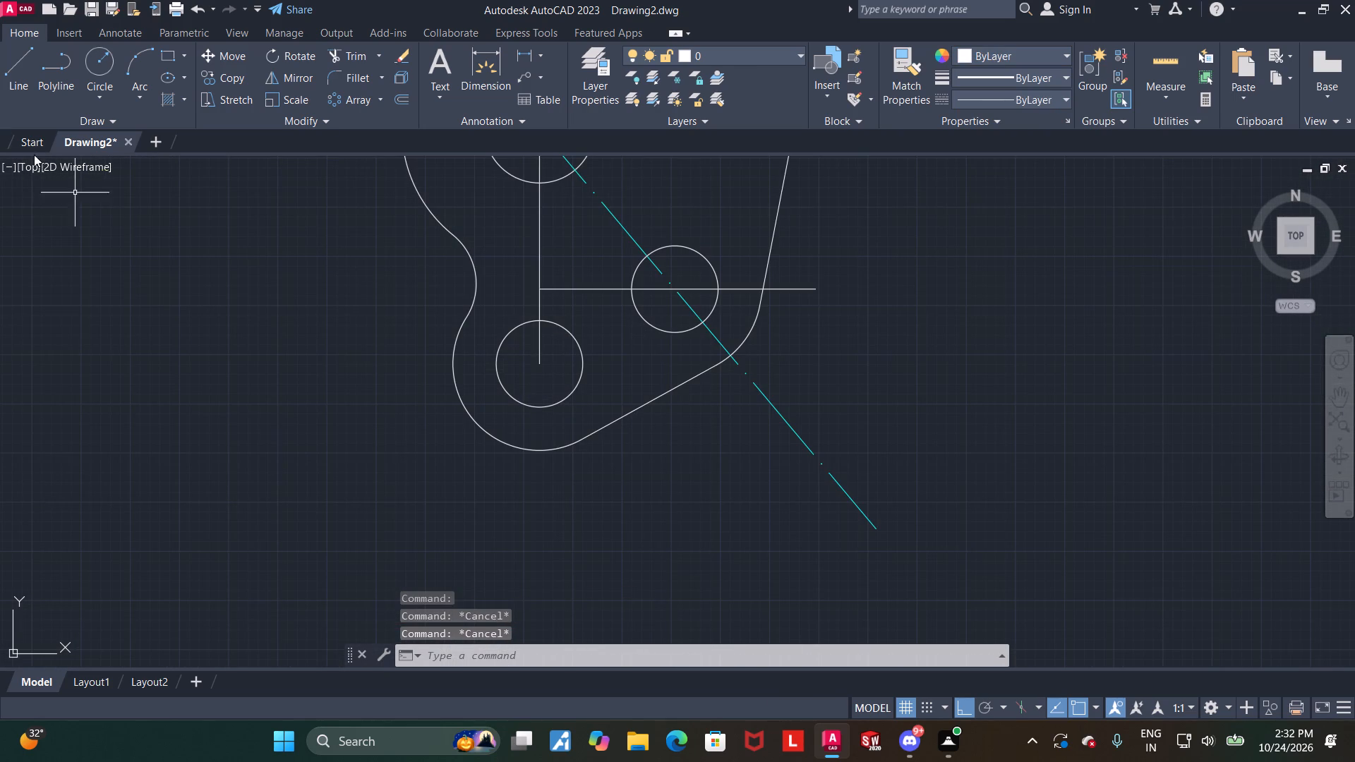
pyautogui.click(12, 61)
pyautogui.scroll(1, 467, 397)
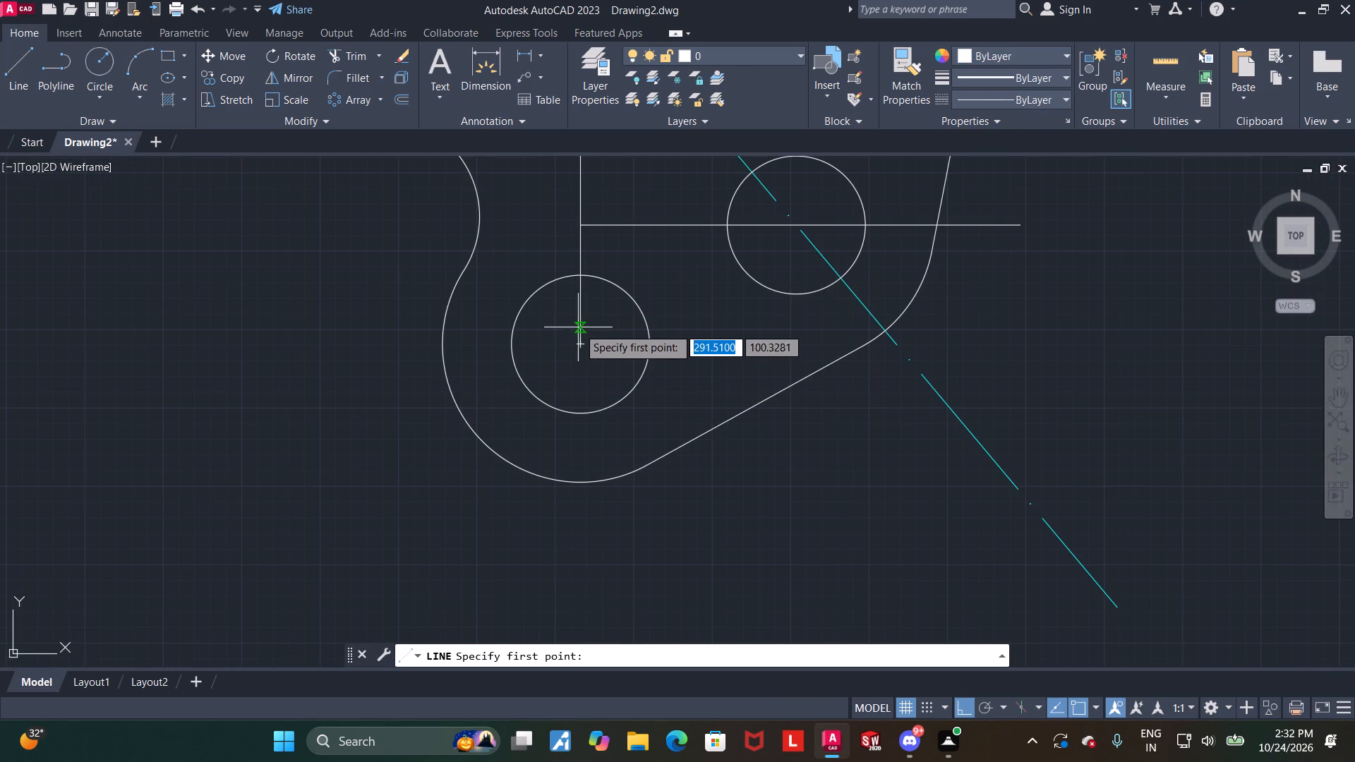
pyautogui.click(580, 346)
pyautogui.click(566, 538)
pyautogui.press('Escape')
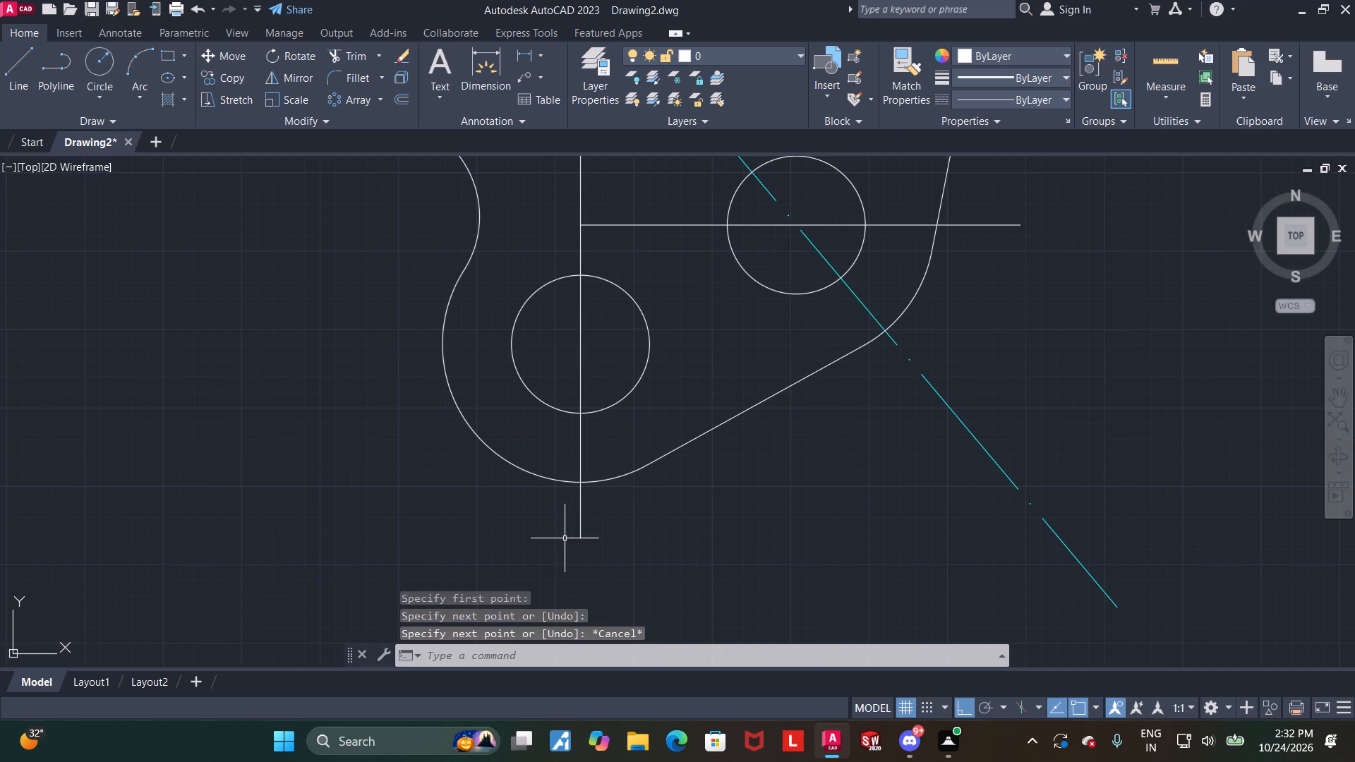
# Delete the horizontal construction line through the lower-right circle.
pyautogui.click(674, 222)
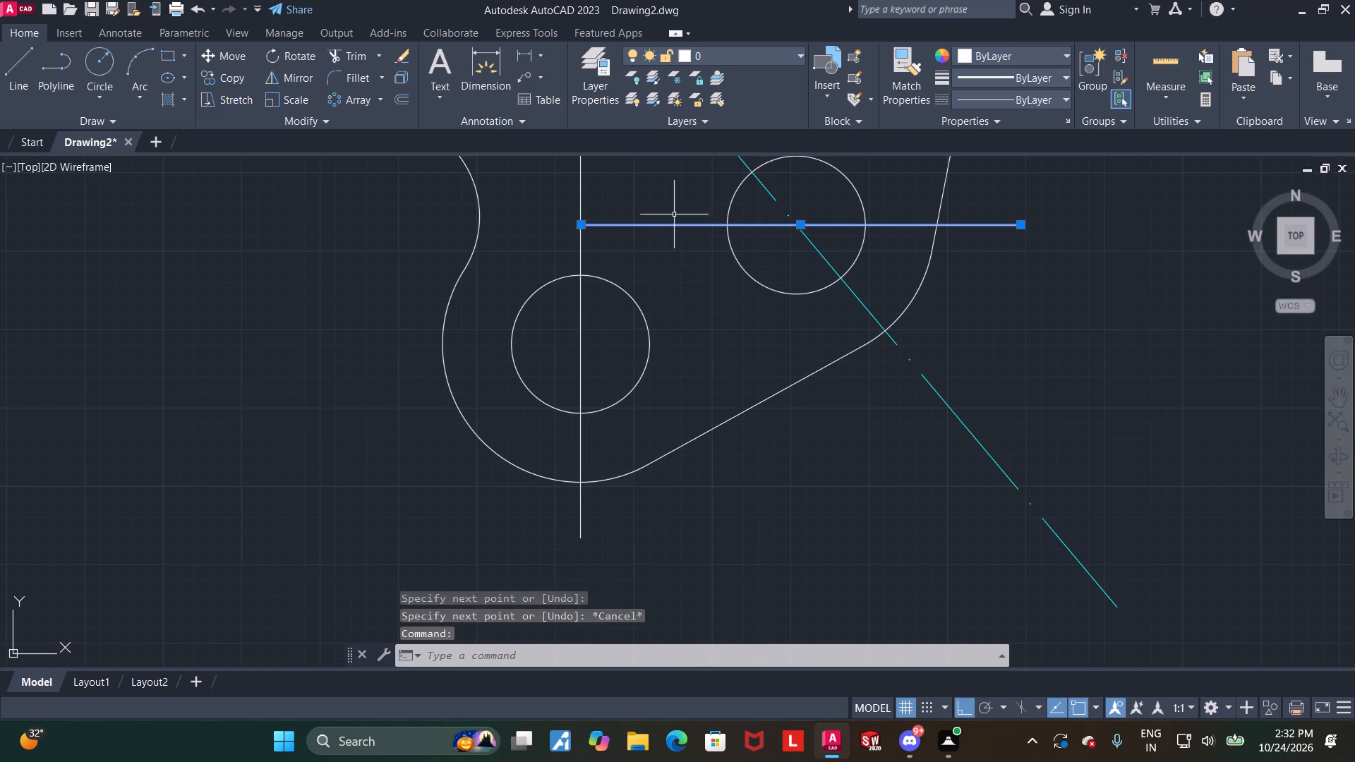
pyautogui.press('Delete')
# Set the two vertical line segments meeting at the bottom circle's centre to linetype ACAD_ISO04W100 and colour cyan.
pyautogui.click(595, 351)
pyautogui.click(553, 322)
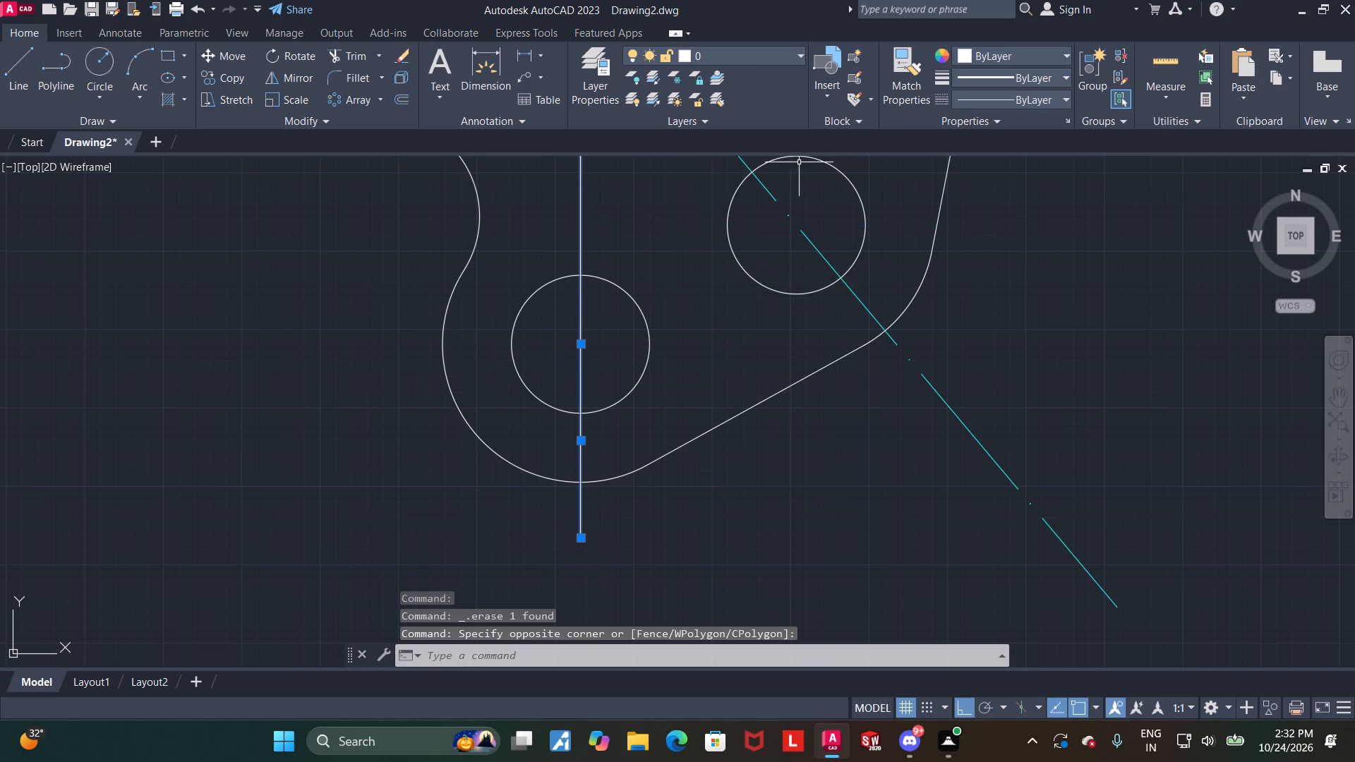
pyautogui.click(956, 101)
pyautogui.click(983, 165)
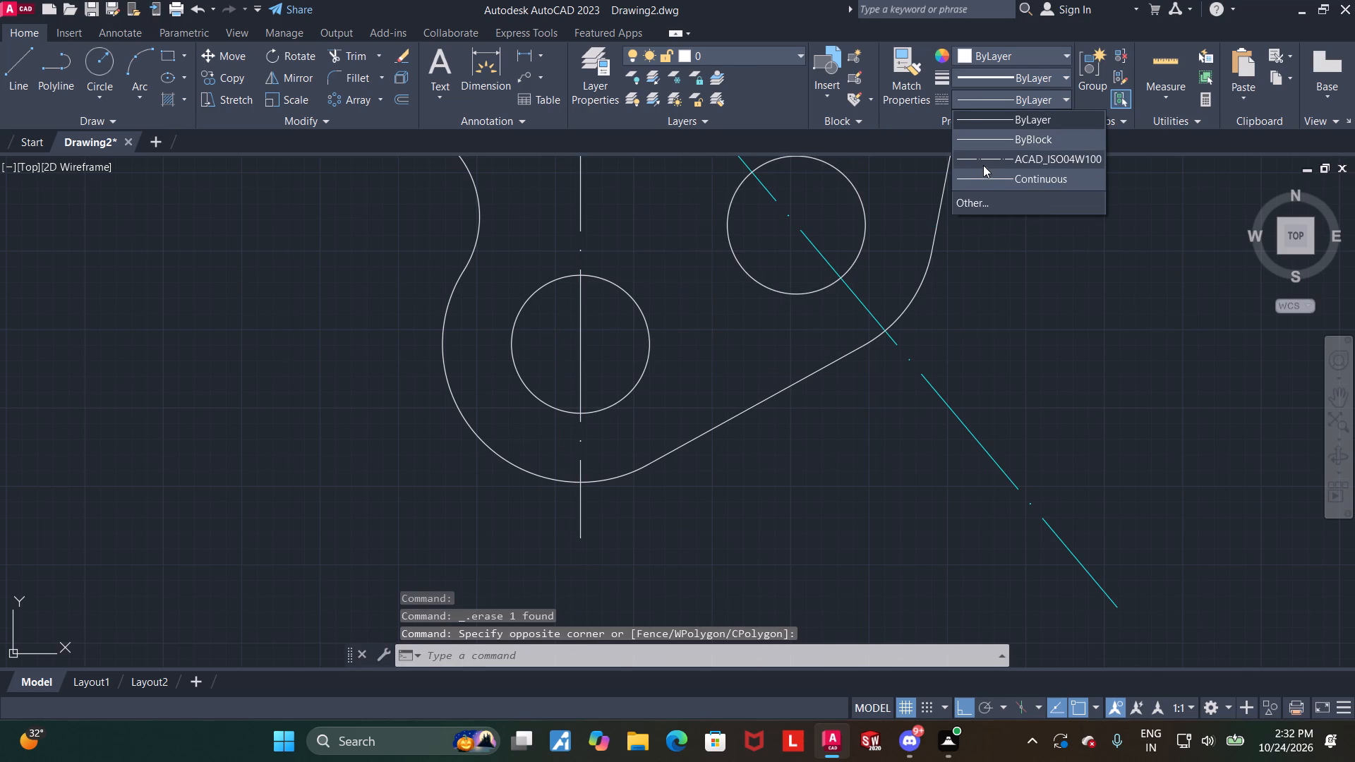
pyautogui.click(1026, 59)
pyautogui.click(1010, 225)
pyautogui.press('Escape')
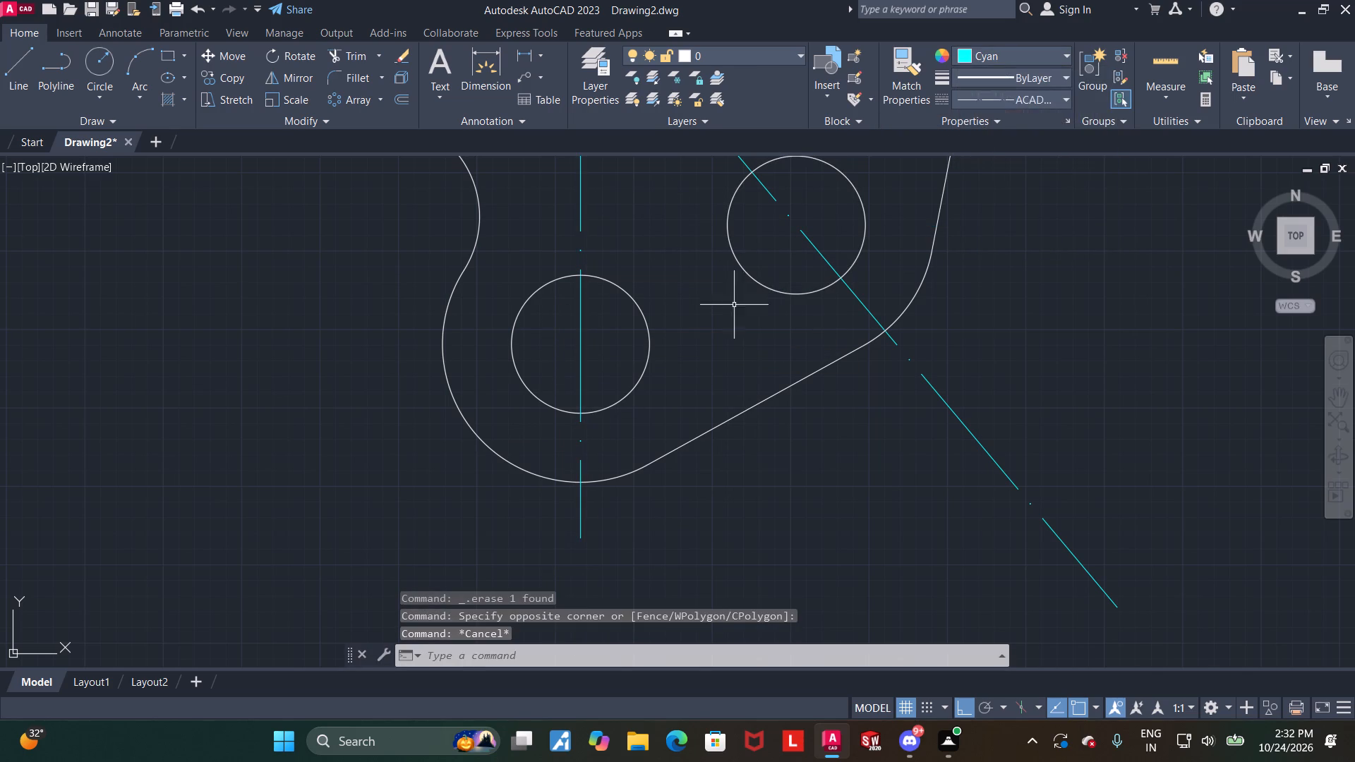
# Join the two vertical centreline segments meeting at the bottom circle's centre into one line.
pyautogui.click(610, 352)
pyautogui.click(586, 318)
pyautogui.click(581, 319)
pyautogui.click(579, 367)
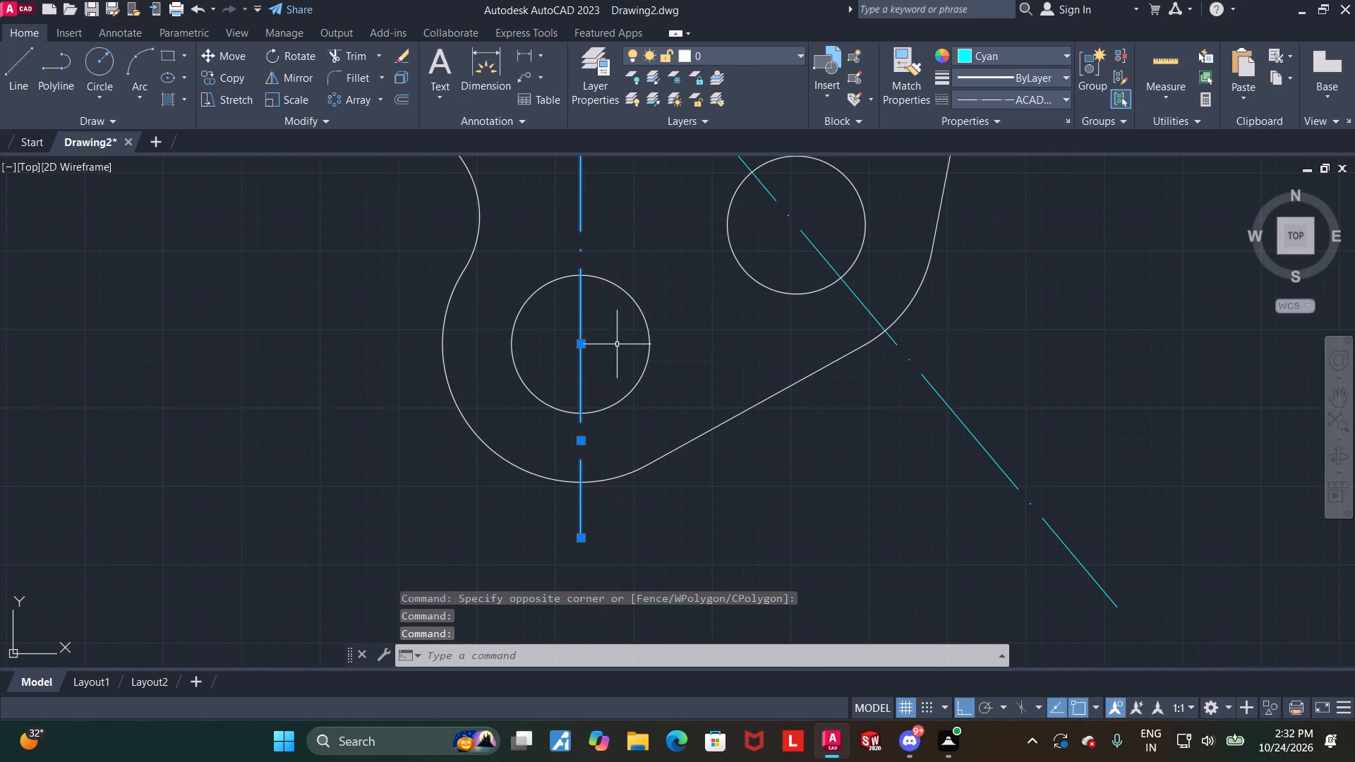
pyautogui.press('j')
pyautogui.press('Return')
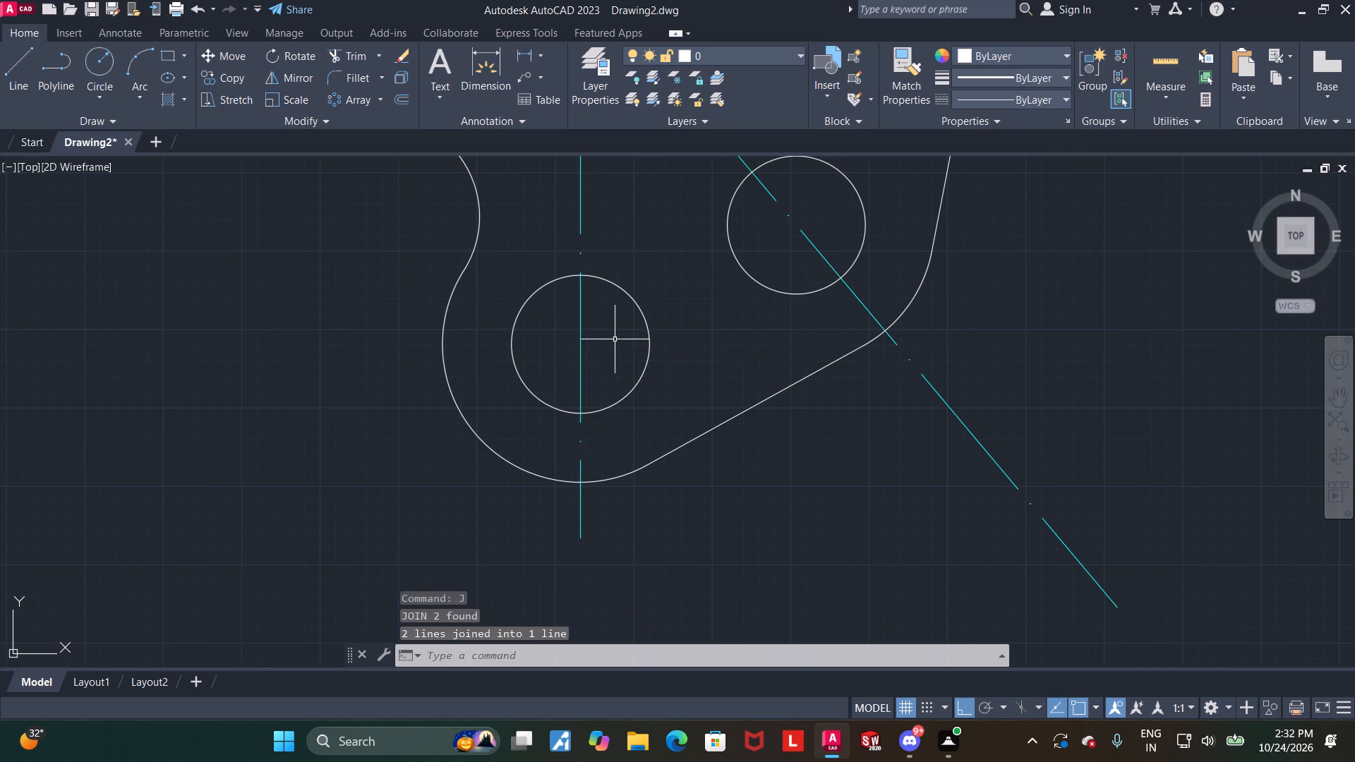
# Set the vertical line between the top circles and the central circle to linetype ACAD_ISO04W100 and colour cyan.
pyautogui.scroll(-2, 590, 350)
pyautogui.moveTo(655, 296); pyautogui.dragTo(565, 617, button='middle')
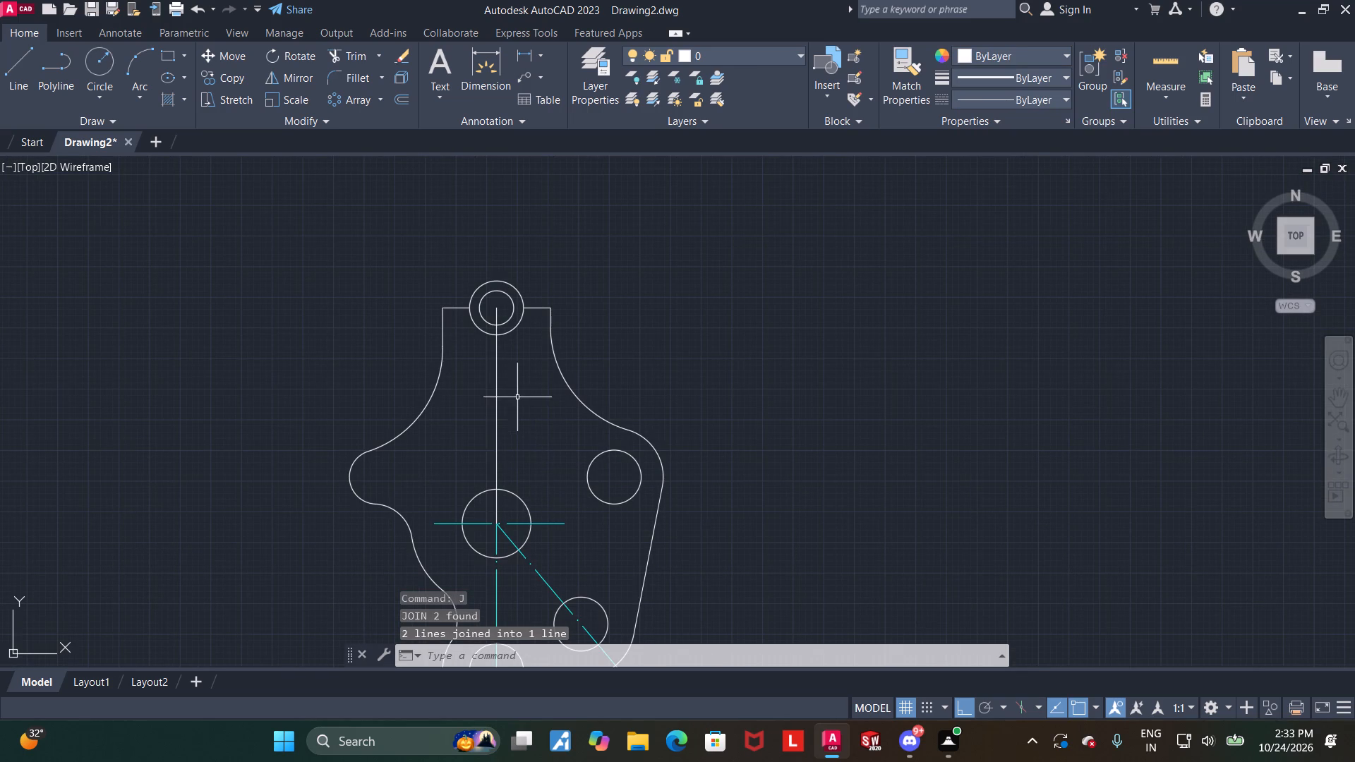
pyautogui.click(497, 401)
pyautogui.click(1033, 92)
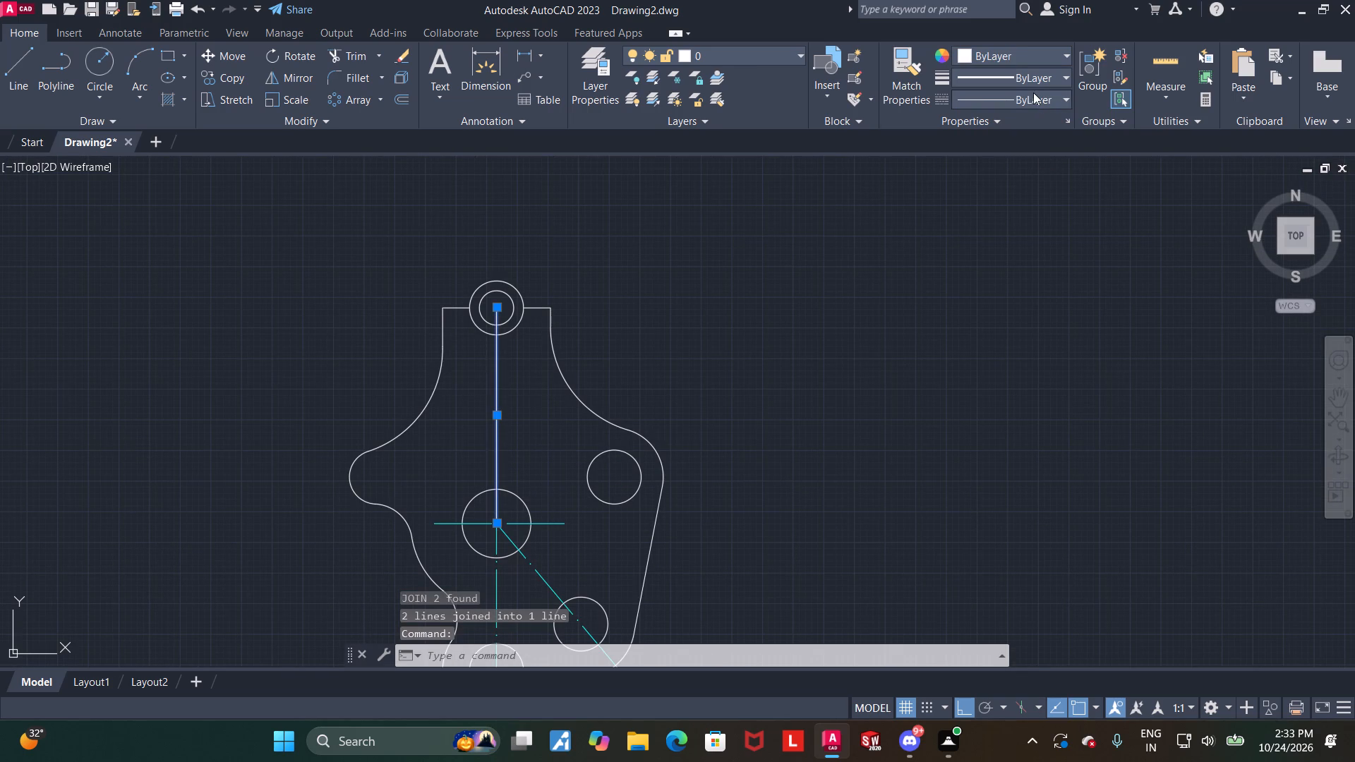
pyautogui.click(1039, 157)
pyautogui.click(1020, 51)
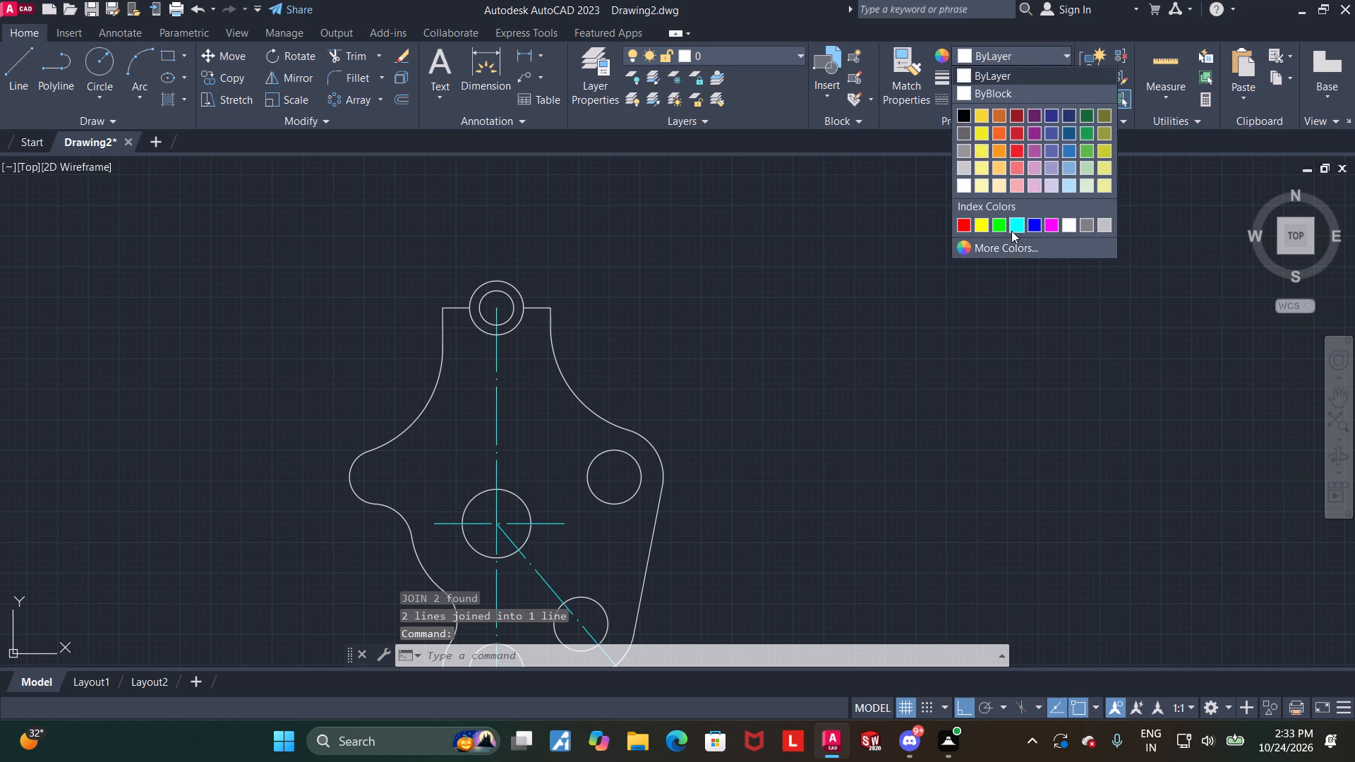
pyautogui.click(1011, 231)
pyautogui.press('Escape')
# Join the upper and lower vertical centrelines at the central circle into one line.
pyautogui.click(495, 455)
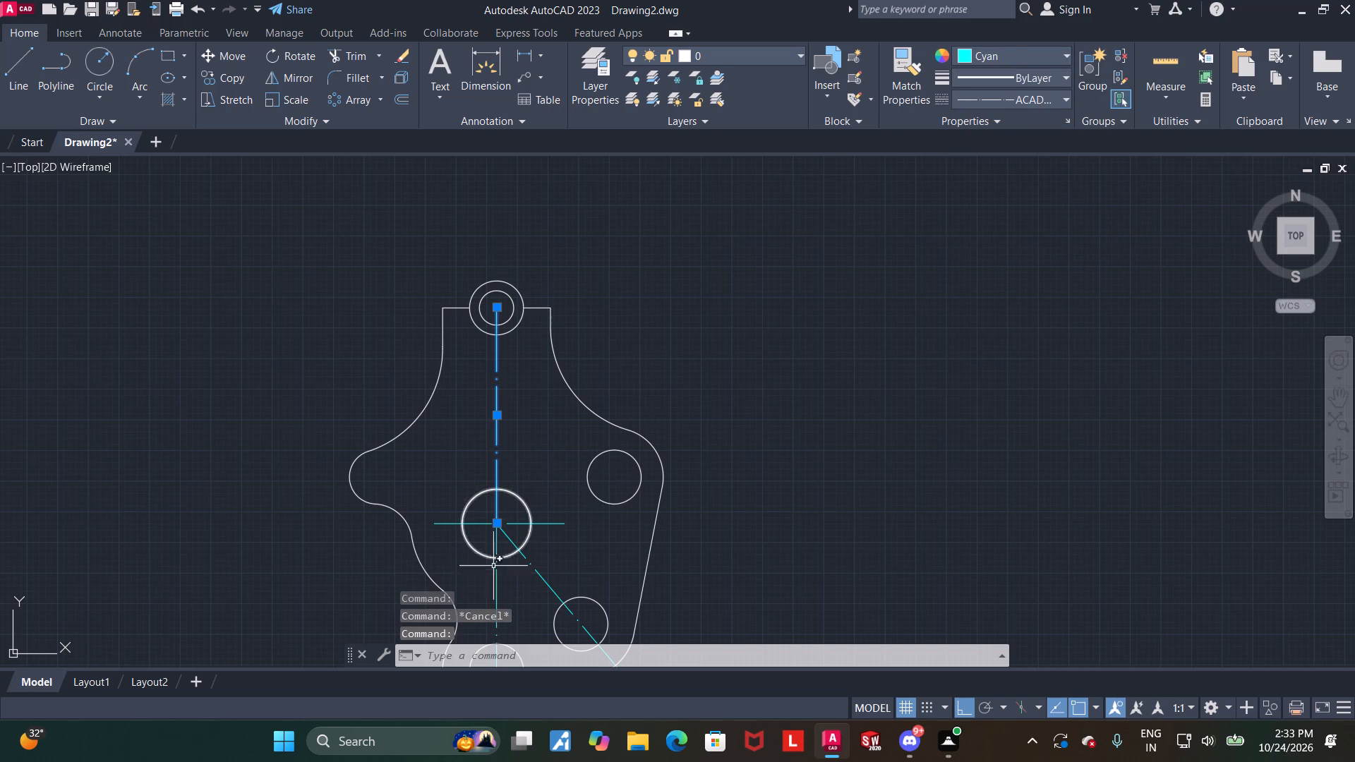
pyautogui.click(497, 570)
pyautogui.press('j')
pyautogui.press('Return')
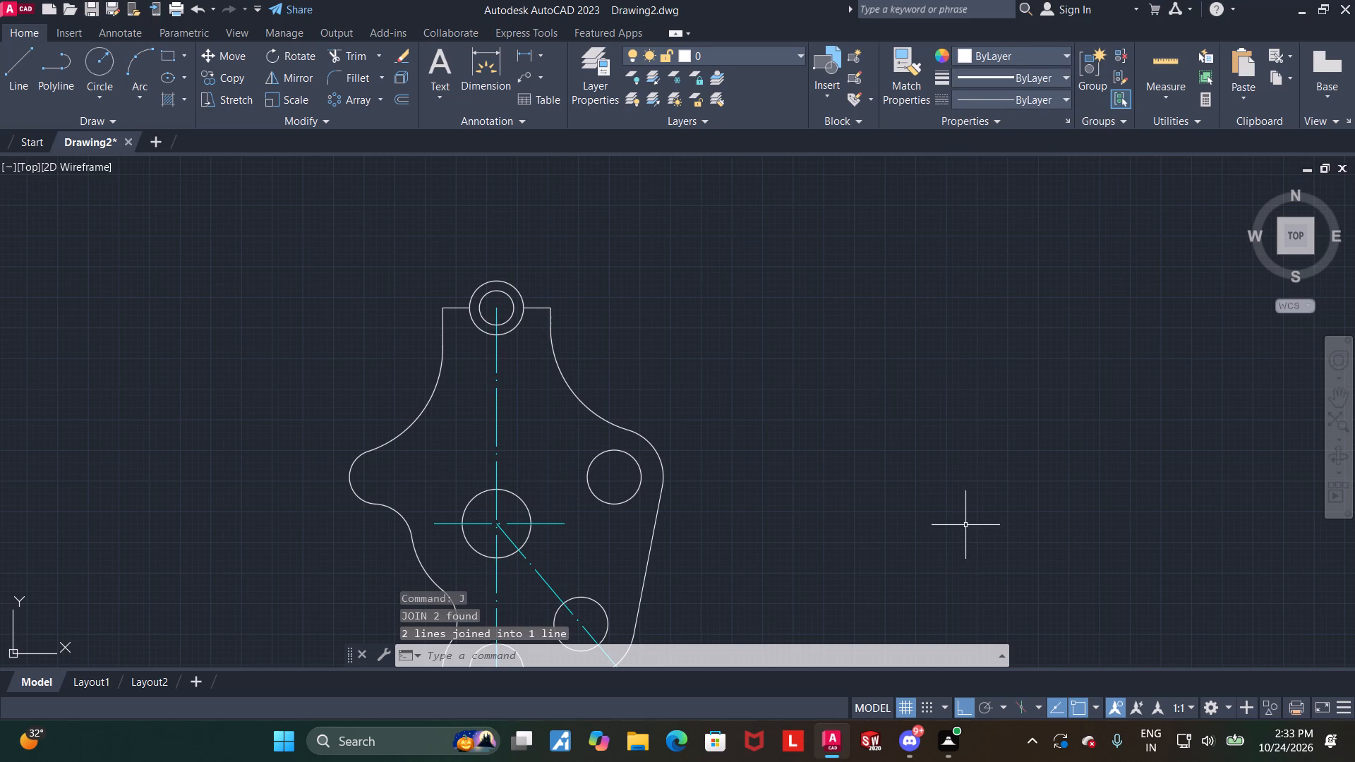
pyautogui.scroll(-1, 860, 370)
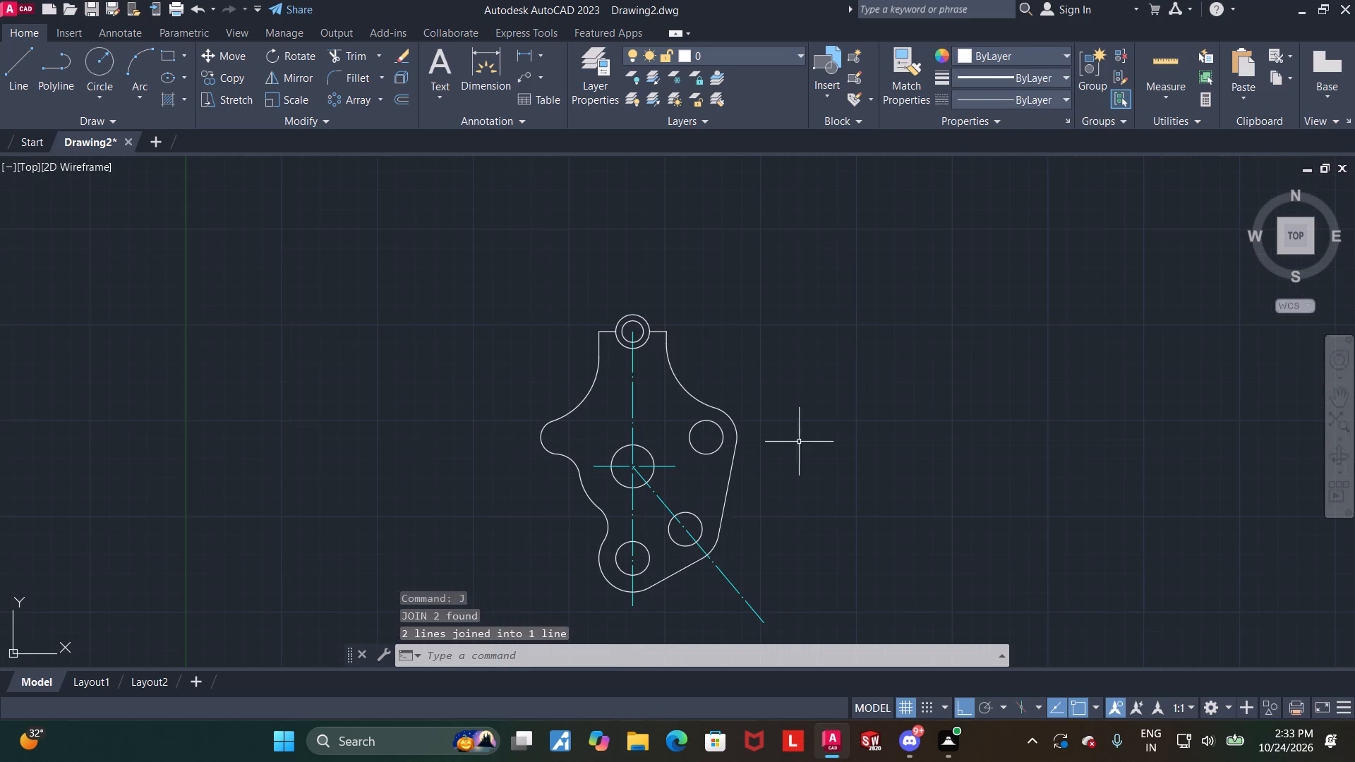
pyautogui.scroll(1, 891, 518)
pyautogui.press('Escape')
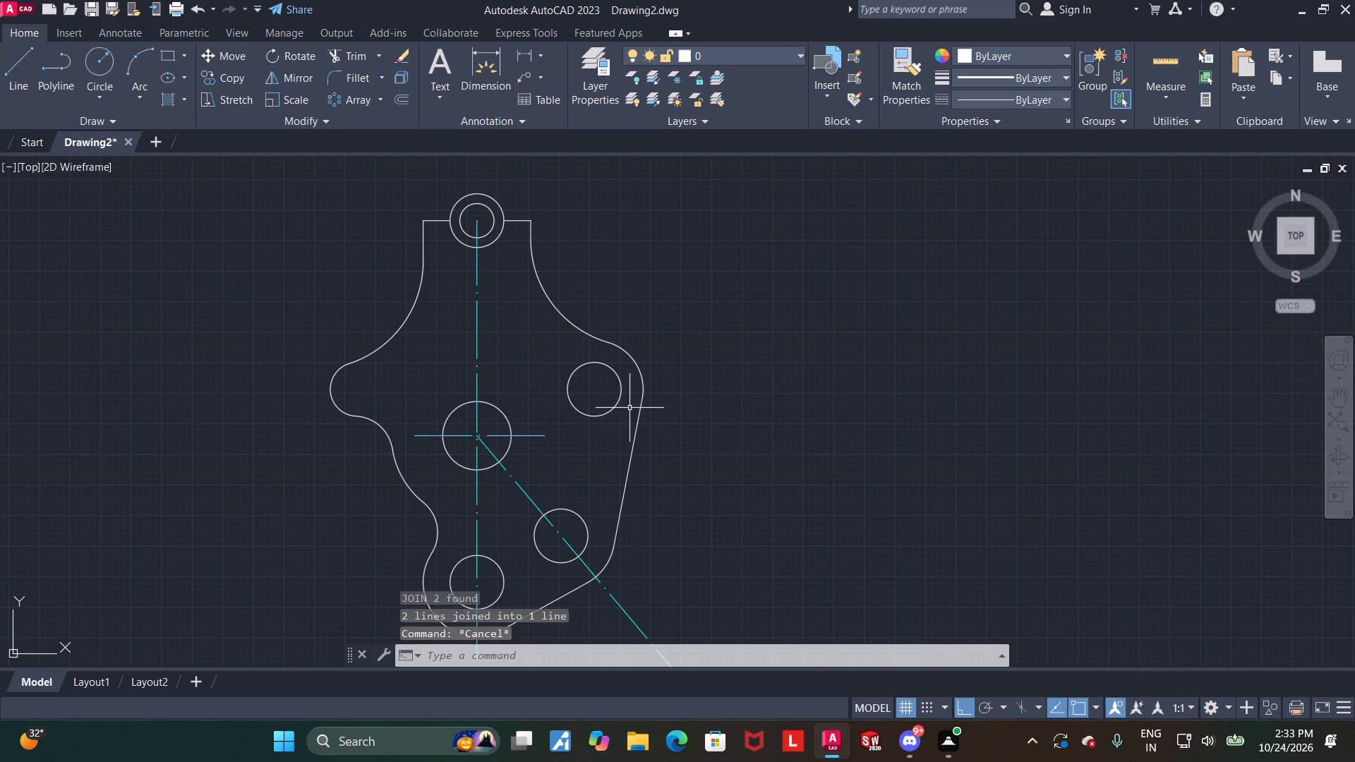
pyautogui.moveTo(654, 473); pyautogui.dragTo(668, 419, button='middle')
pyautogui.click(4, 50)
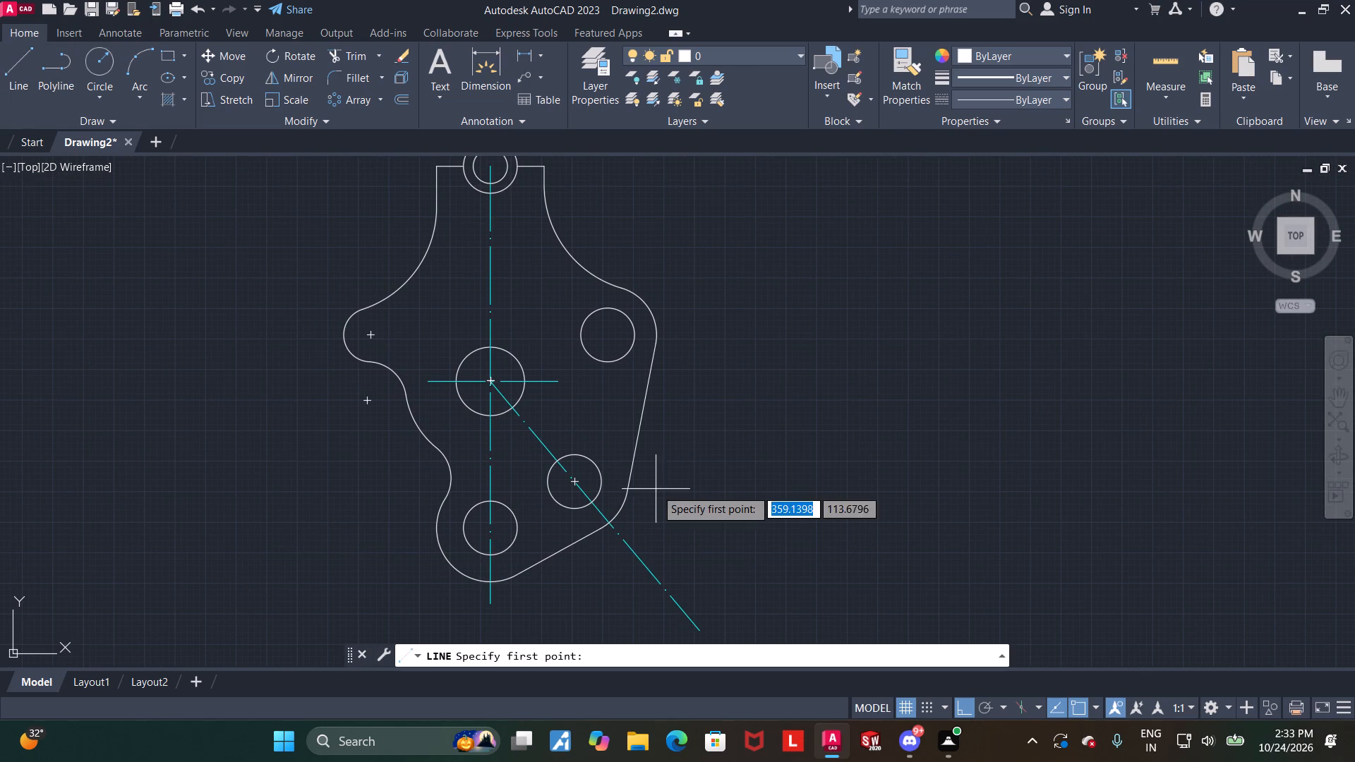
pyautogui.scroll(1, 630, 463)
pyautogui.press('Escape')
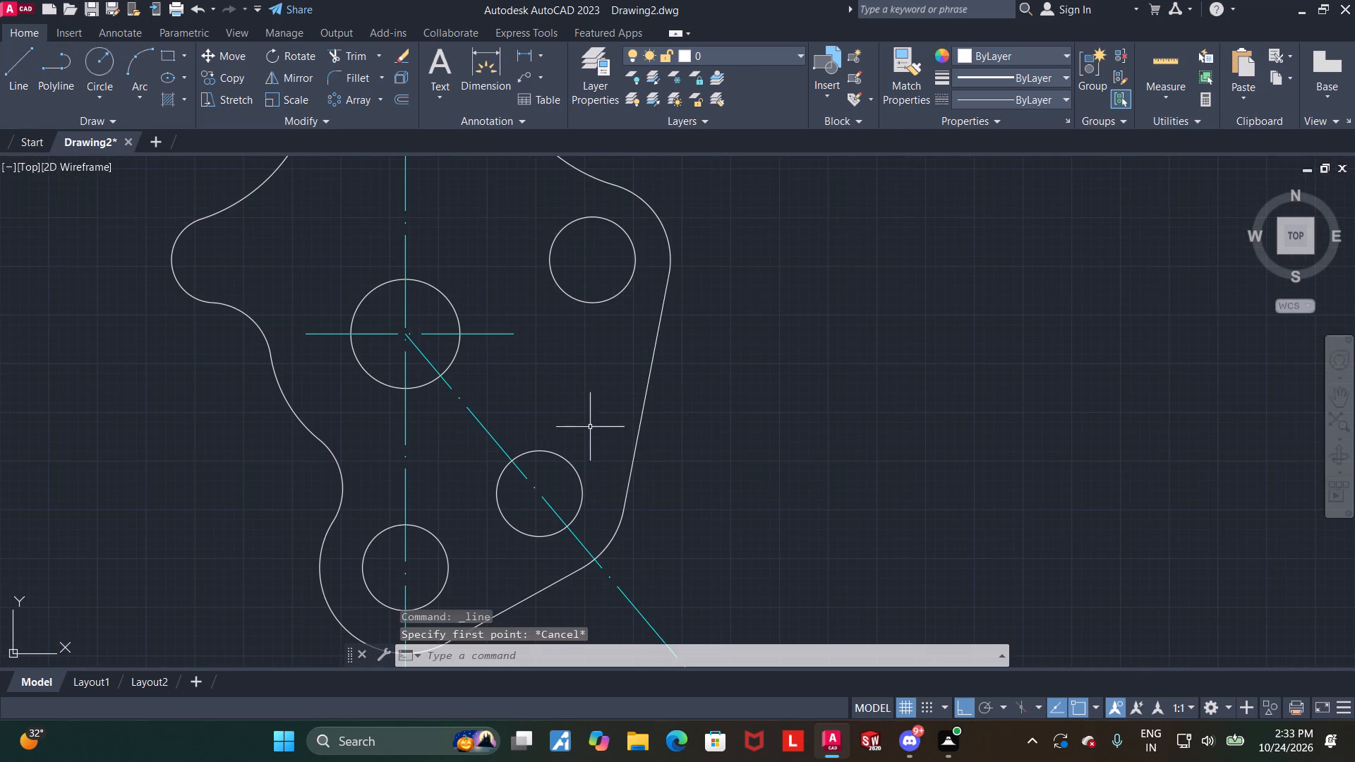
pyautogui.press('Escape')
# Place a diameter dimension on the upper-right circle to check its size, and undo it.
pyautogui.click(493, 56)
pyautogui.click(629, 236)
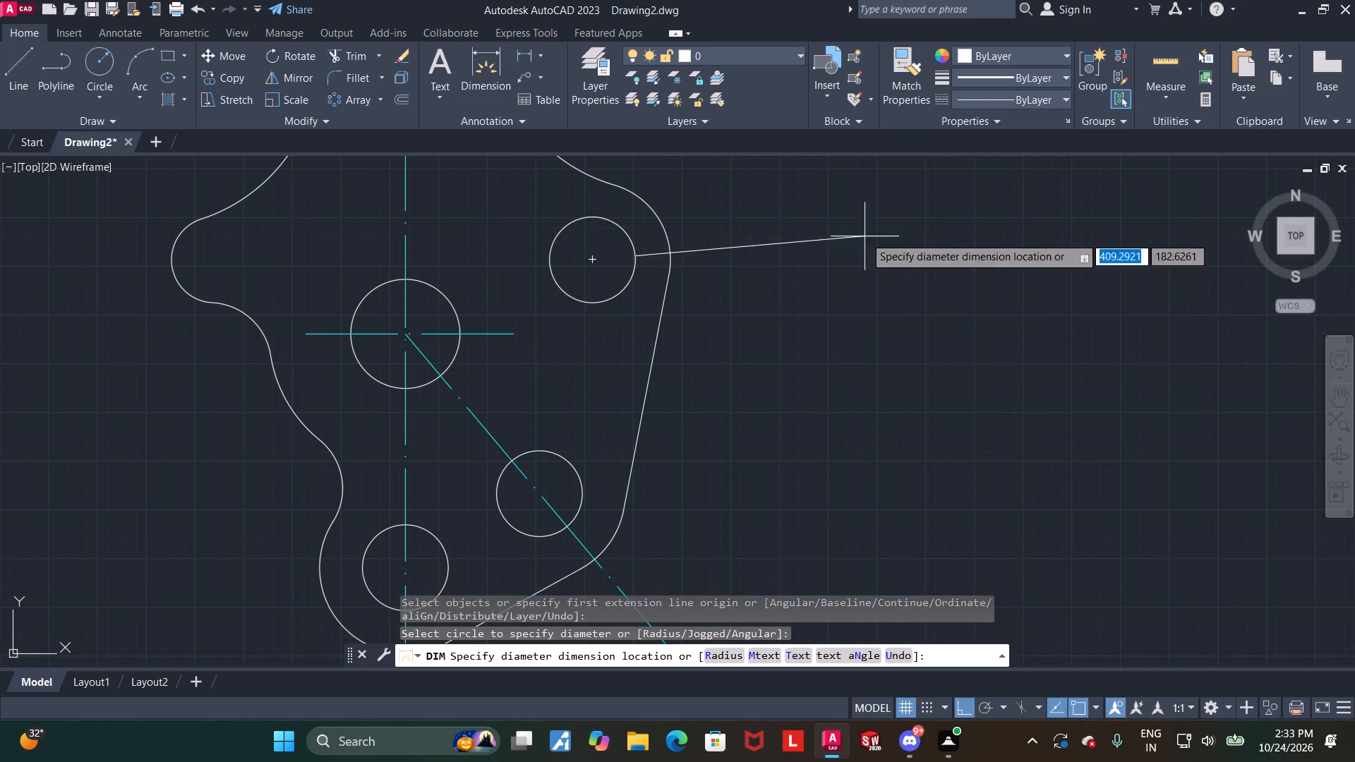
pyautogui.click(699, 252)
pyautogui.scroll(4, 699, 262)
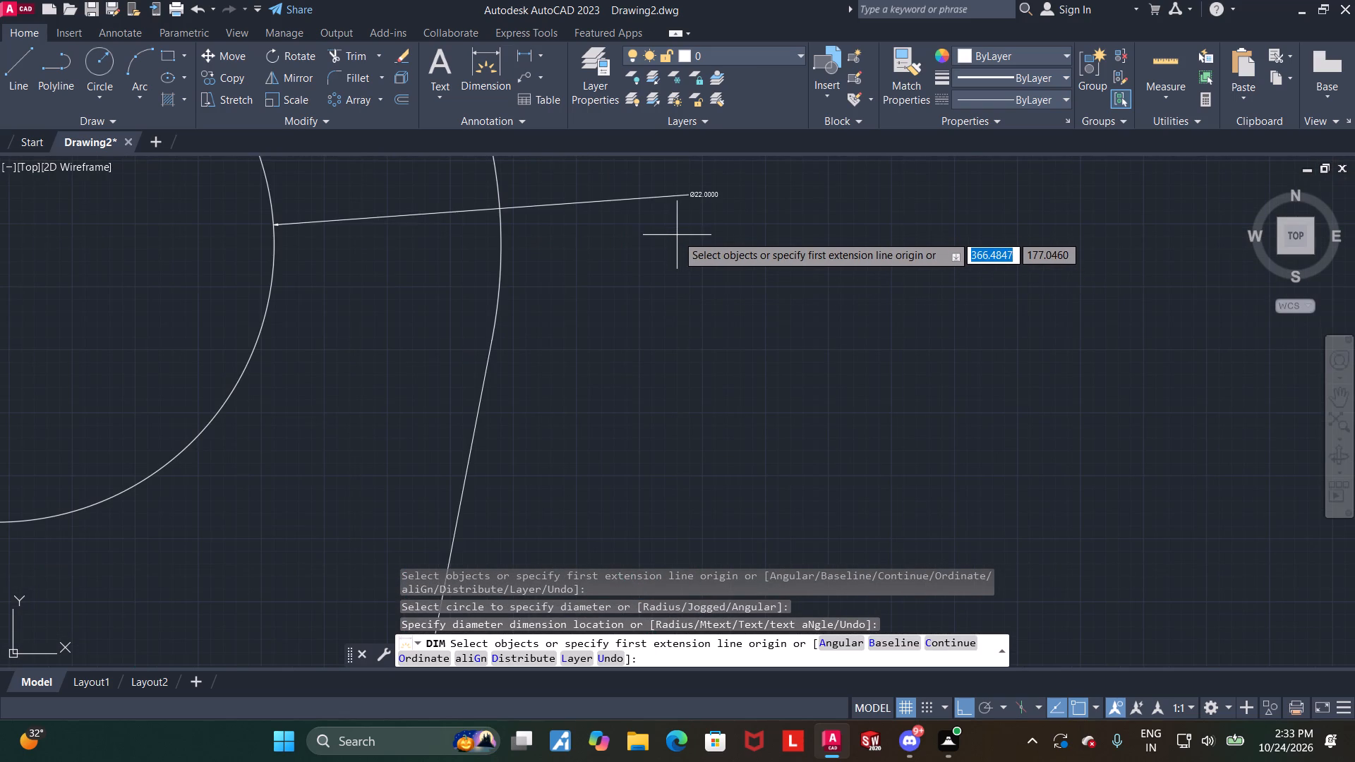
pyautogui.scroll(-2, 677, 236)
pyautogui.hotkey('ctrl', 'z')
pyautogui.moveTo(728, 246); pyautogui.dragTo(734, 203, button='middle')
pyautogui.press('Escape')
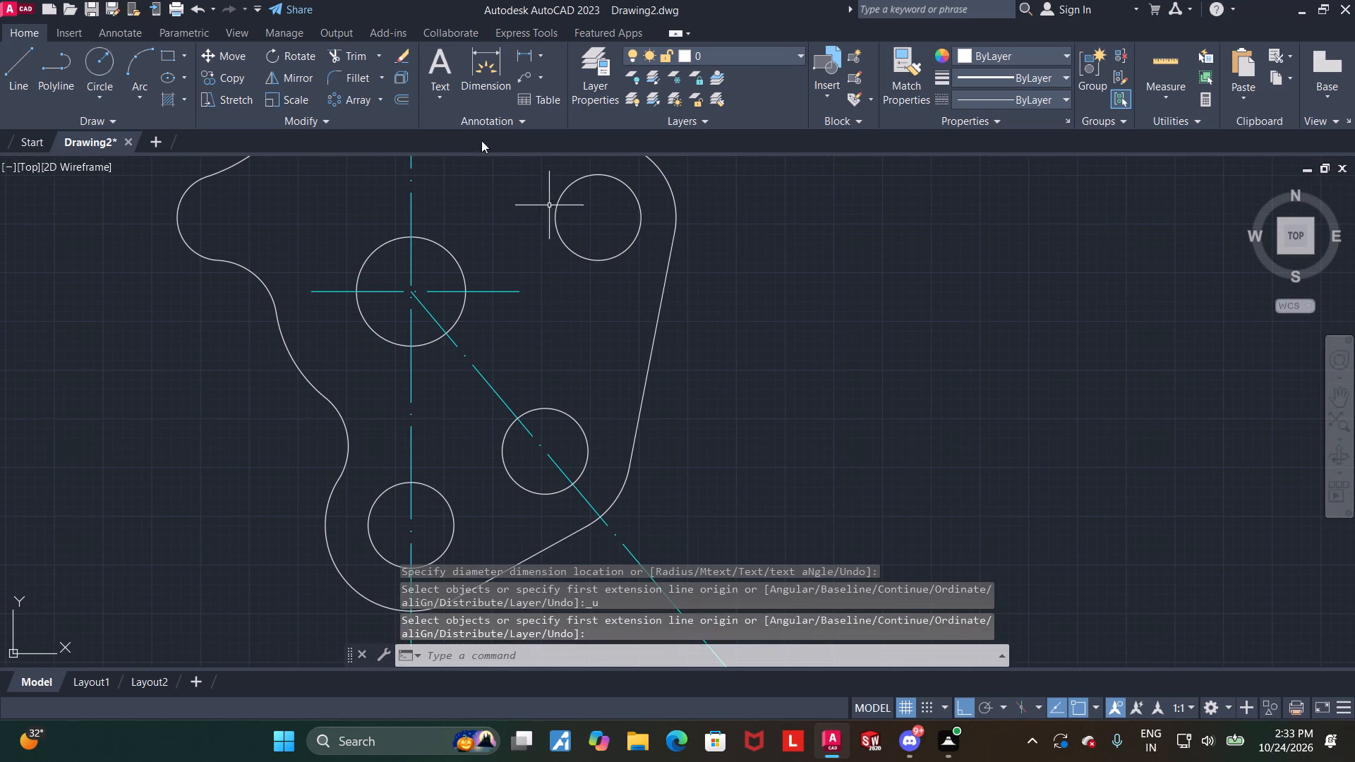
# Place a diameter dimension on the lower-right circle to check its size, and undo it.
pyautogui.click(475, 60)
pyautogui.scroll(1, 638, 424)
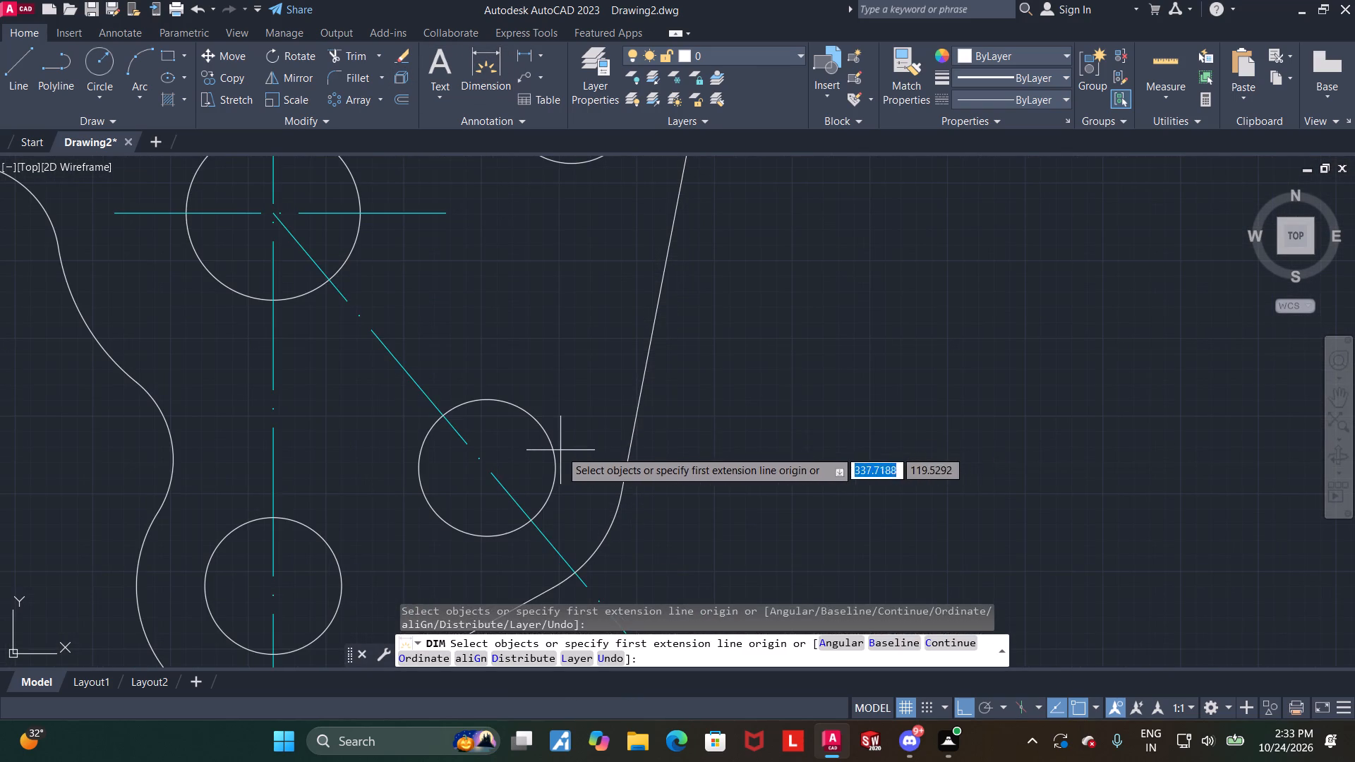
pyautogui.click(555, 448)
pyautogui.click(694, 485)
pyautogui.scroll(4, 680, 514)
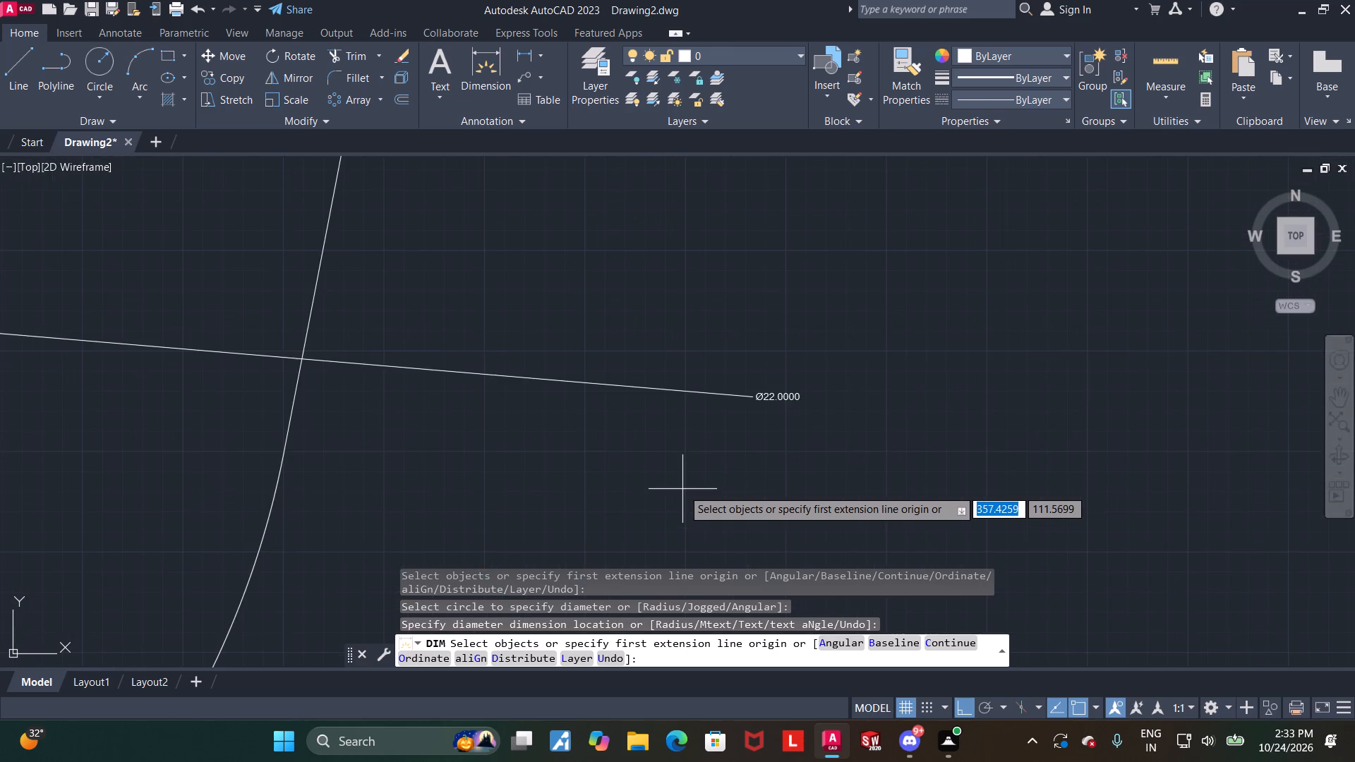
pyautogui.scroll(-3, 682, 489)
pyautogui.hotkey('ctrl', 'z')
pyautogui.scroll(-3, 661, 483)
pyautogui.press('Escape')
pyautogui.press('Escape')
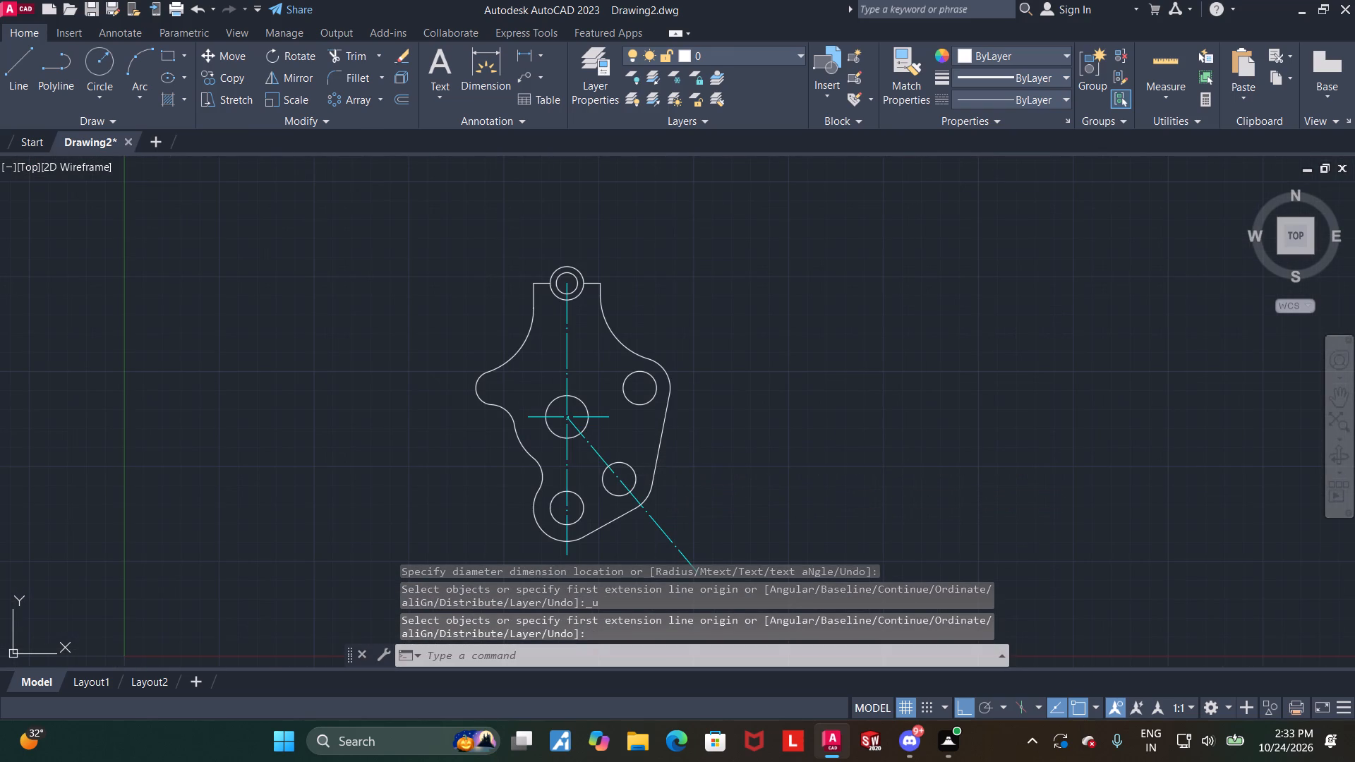
# Draw a line tangent to the outer sides of the lower-right and upper-right circles.
pyautogui.click(18, 75)
pyautogui.keyDown('shift'); pyautogui.rightClick(761, 468); pyautogui.keyUp('shift')
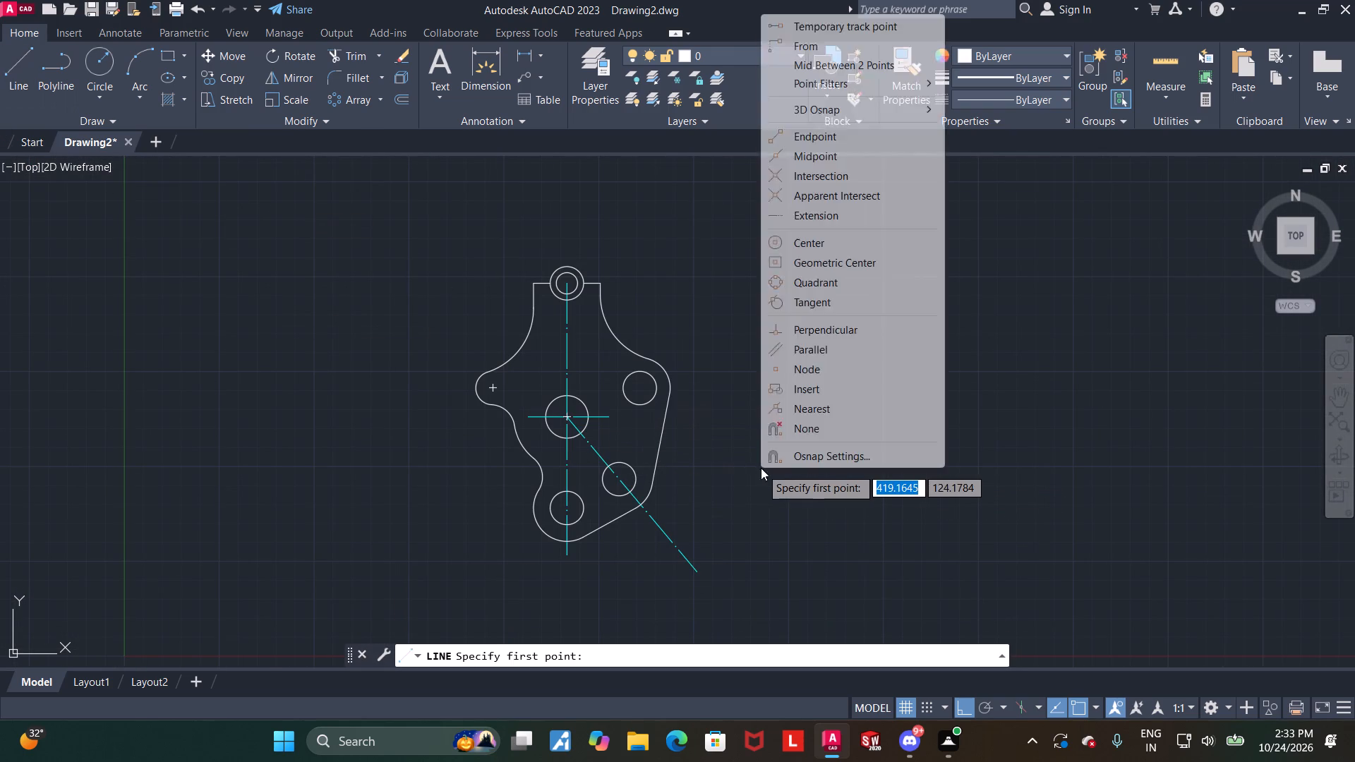
pyautogui.click(803, 299)
pyautogui.scroll(2, 638, 448)
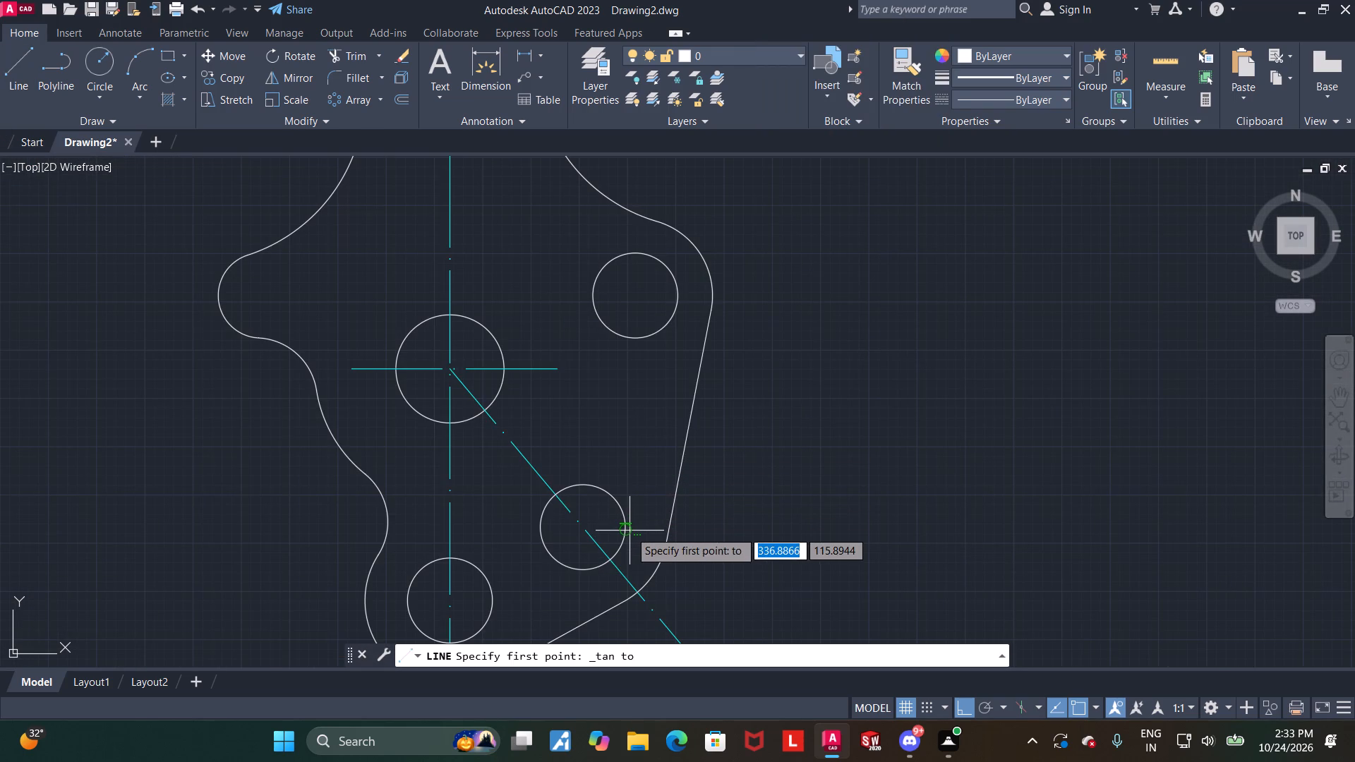
pyautogui.click(630, 531)
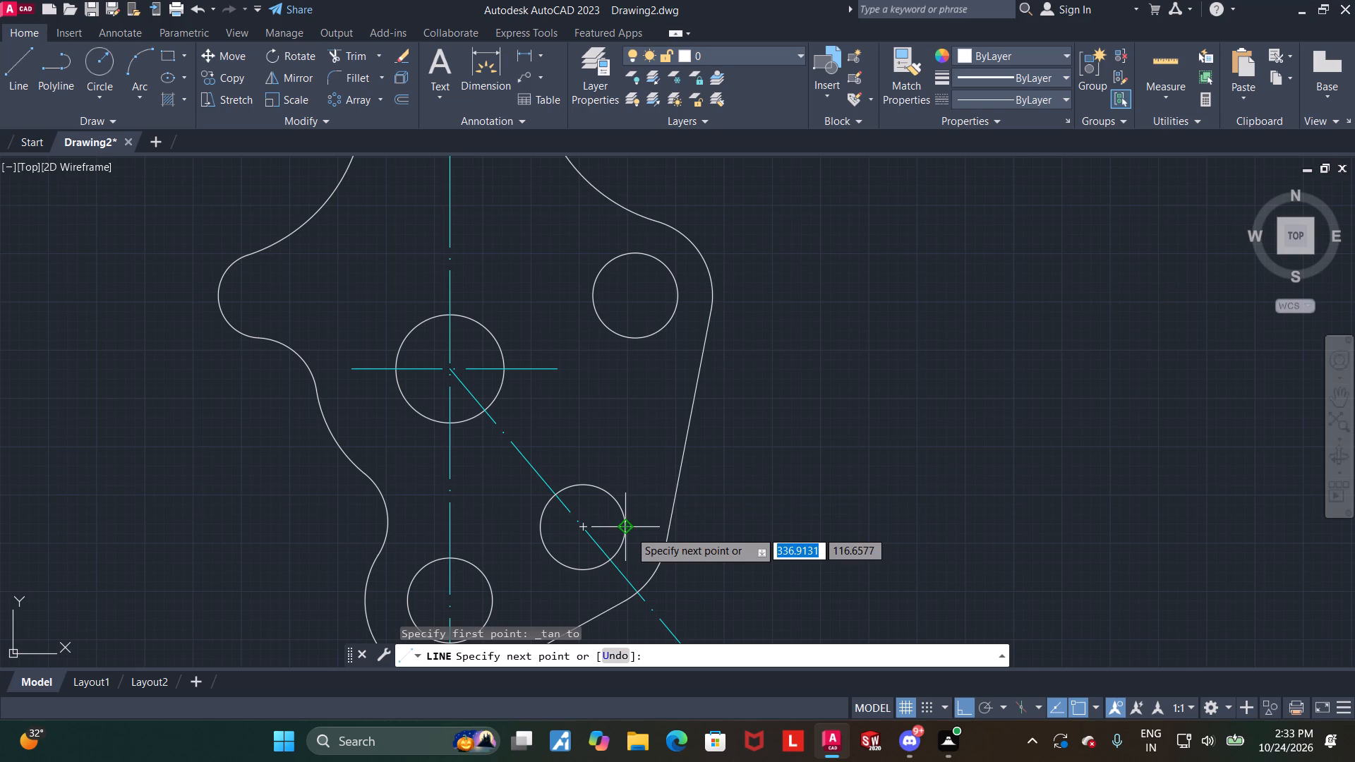
pyautogui.keyDown('shift'); pyautogui.rightClick(661, 394); pyautogui.keyUp('shift')
pyautogui.click(693, 557)
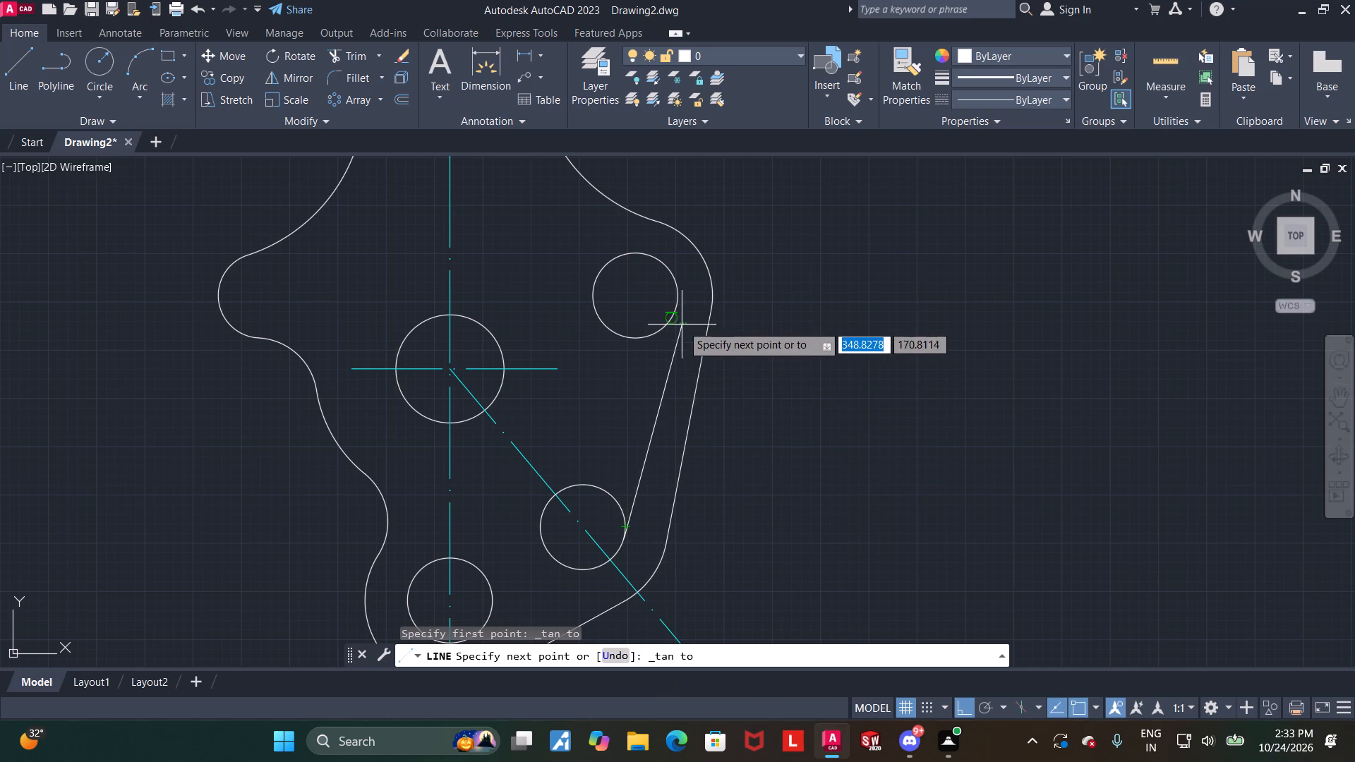
pyautogui.click(680, 320)
pyautogui.press('Escape')
pyautogui.press('Escape')
# Draw a second line tangent to the inner sides of the lower-right and upper-right circles, facing the central circle.
pyautogui.click(6, 87)
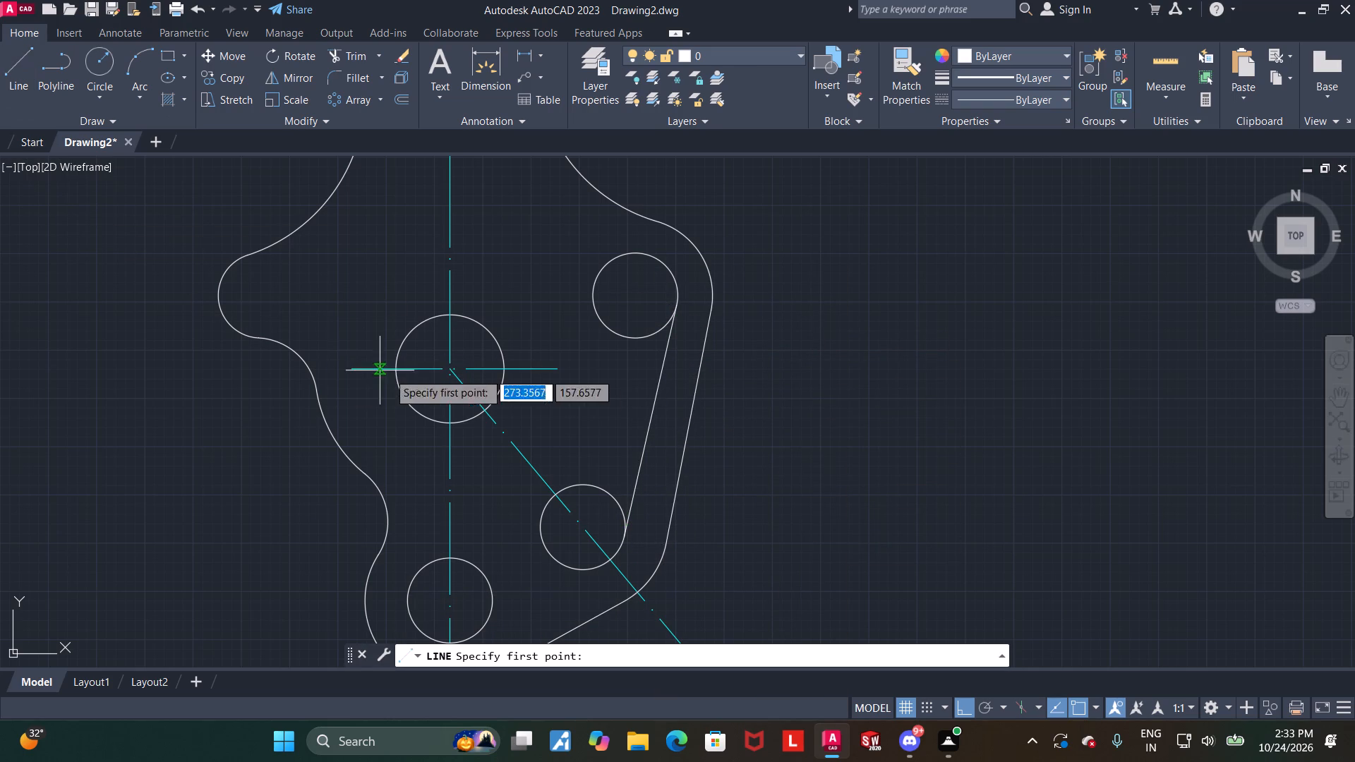
pyautogui.keyDown('shift'); pyautogui.rightClick(522, 503); pyautogui.keyUp('shift')
pyautogui.click(602, 335)
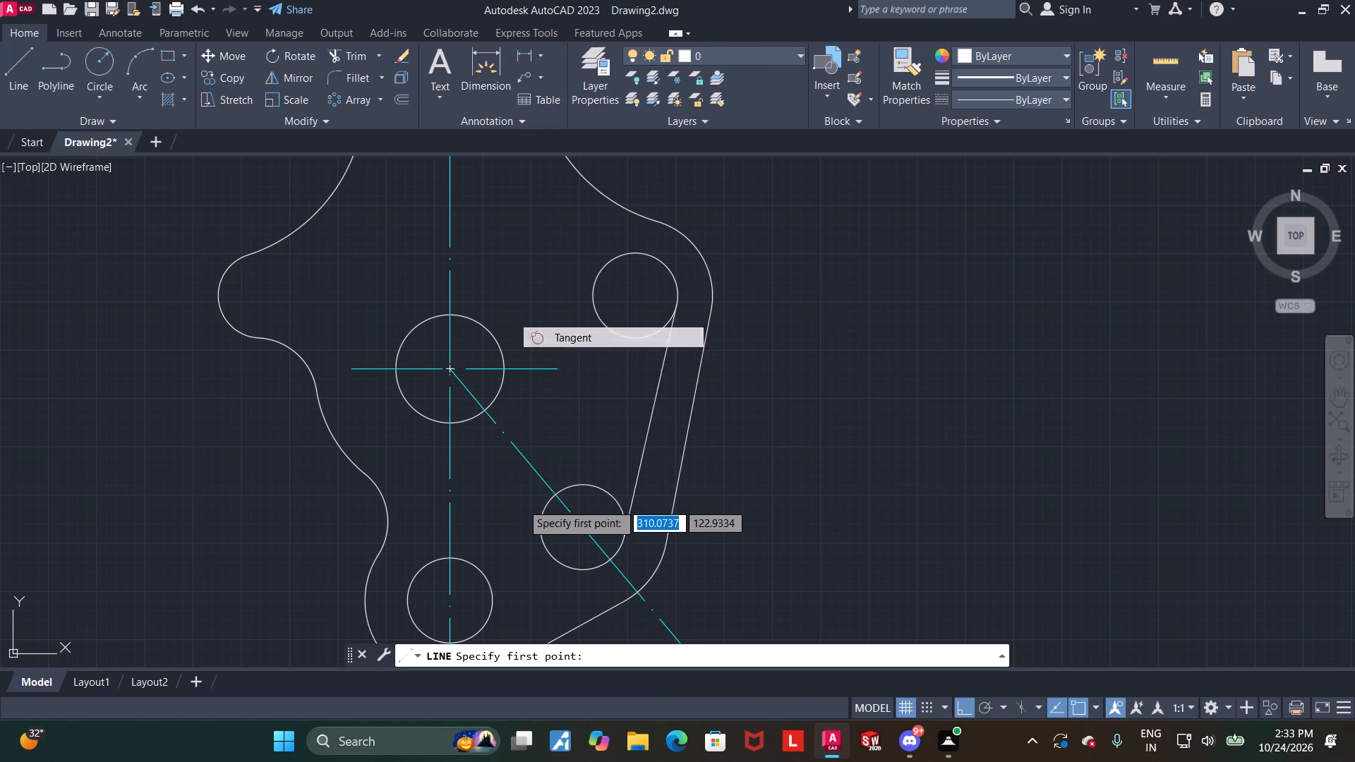
pyautogui.click(534, 526)
pyautogui.keyDown('shift'); pyautogui.rightClick(570, 365); pyautogui.keyUp('shift')
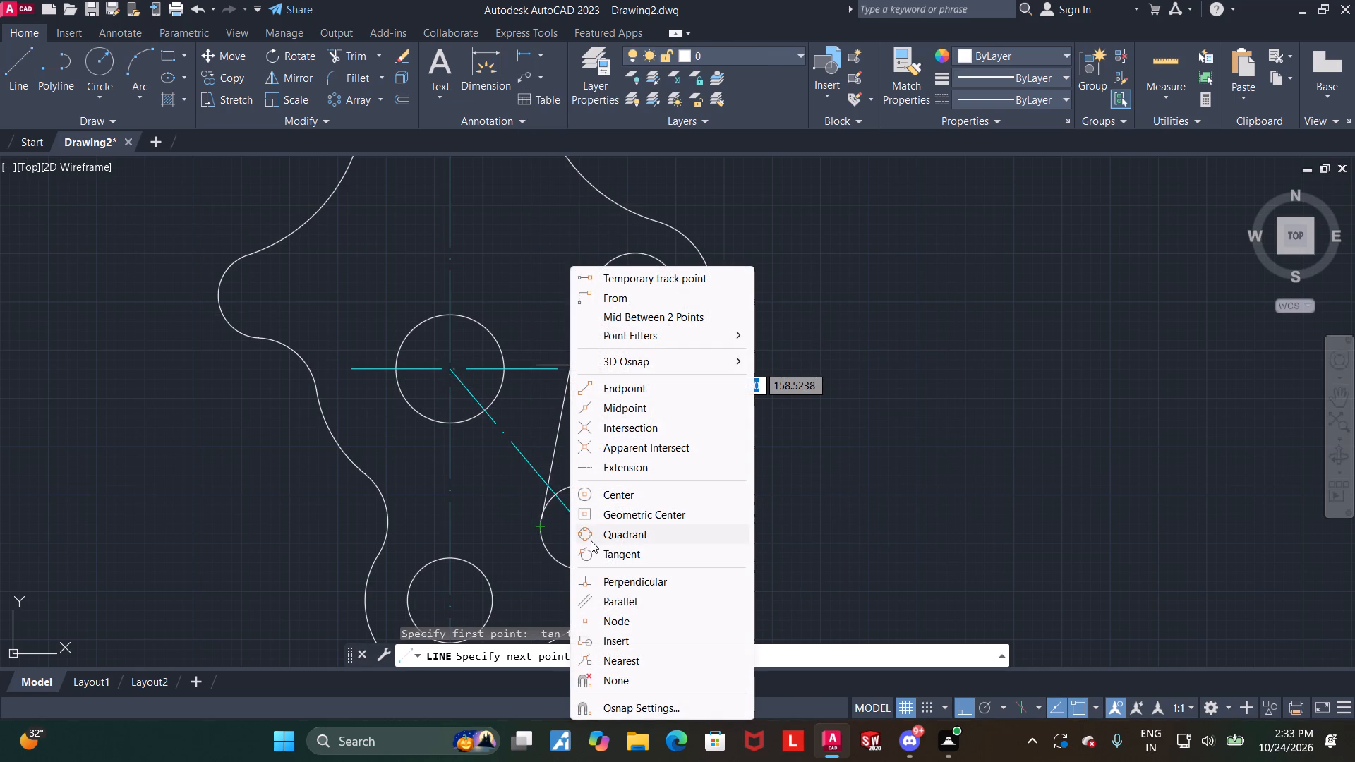
pyautogui.click(594, 545)
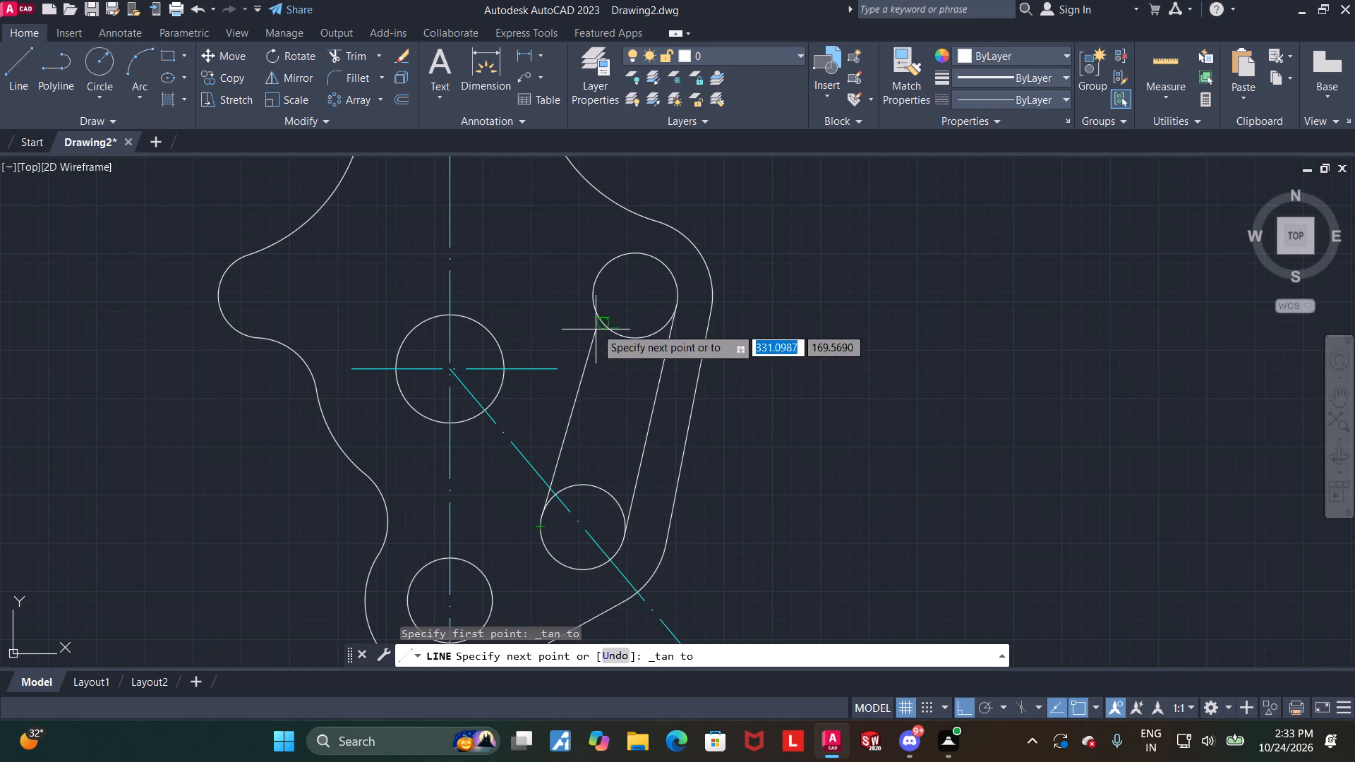
pyautogui.click(591, 314)
pyautogui.press('Escape')
pyautogui.press('Escape')
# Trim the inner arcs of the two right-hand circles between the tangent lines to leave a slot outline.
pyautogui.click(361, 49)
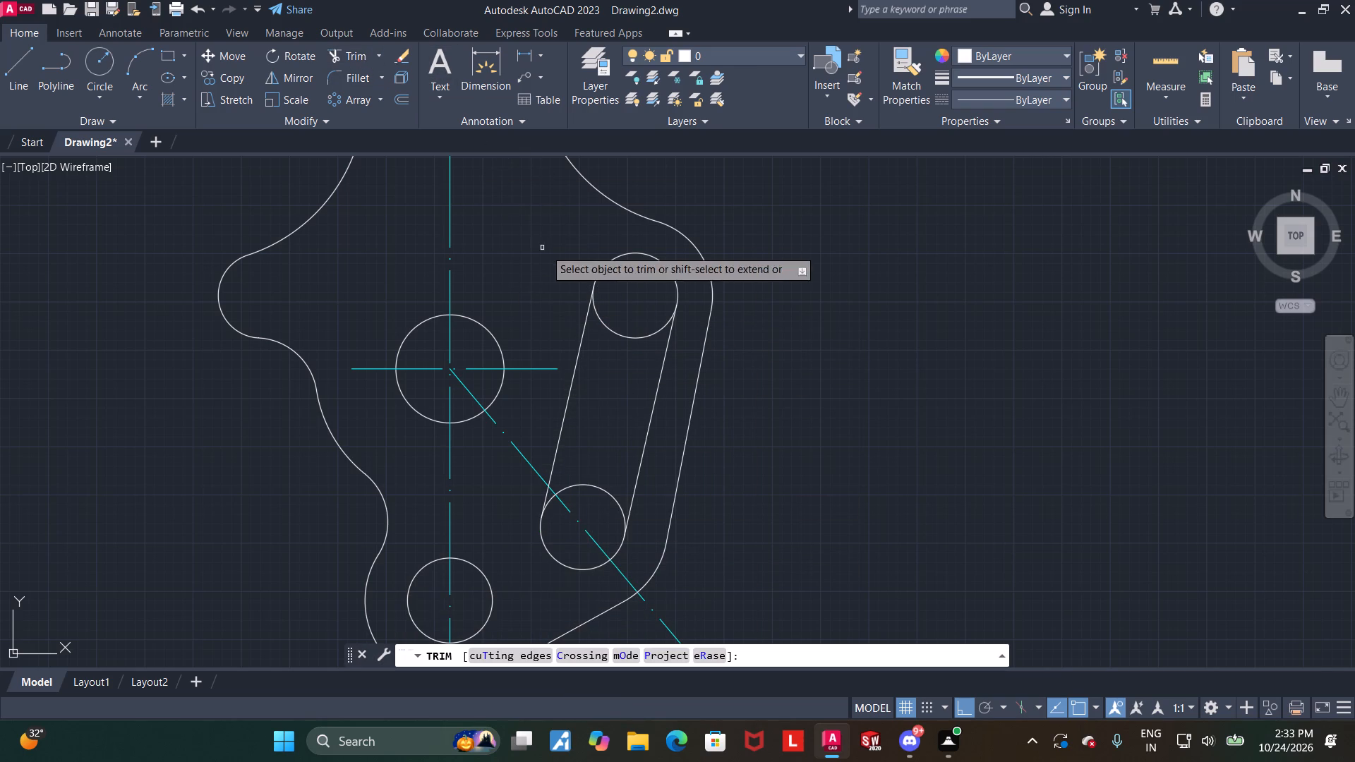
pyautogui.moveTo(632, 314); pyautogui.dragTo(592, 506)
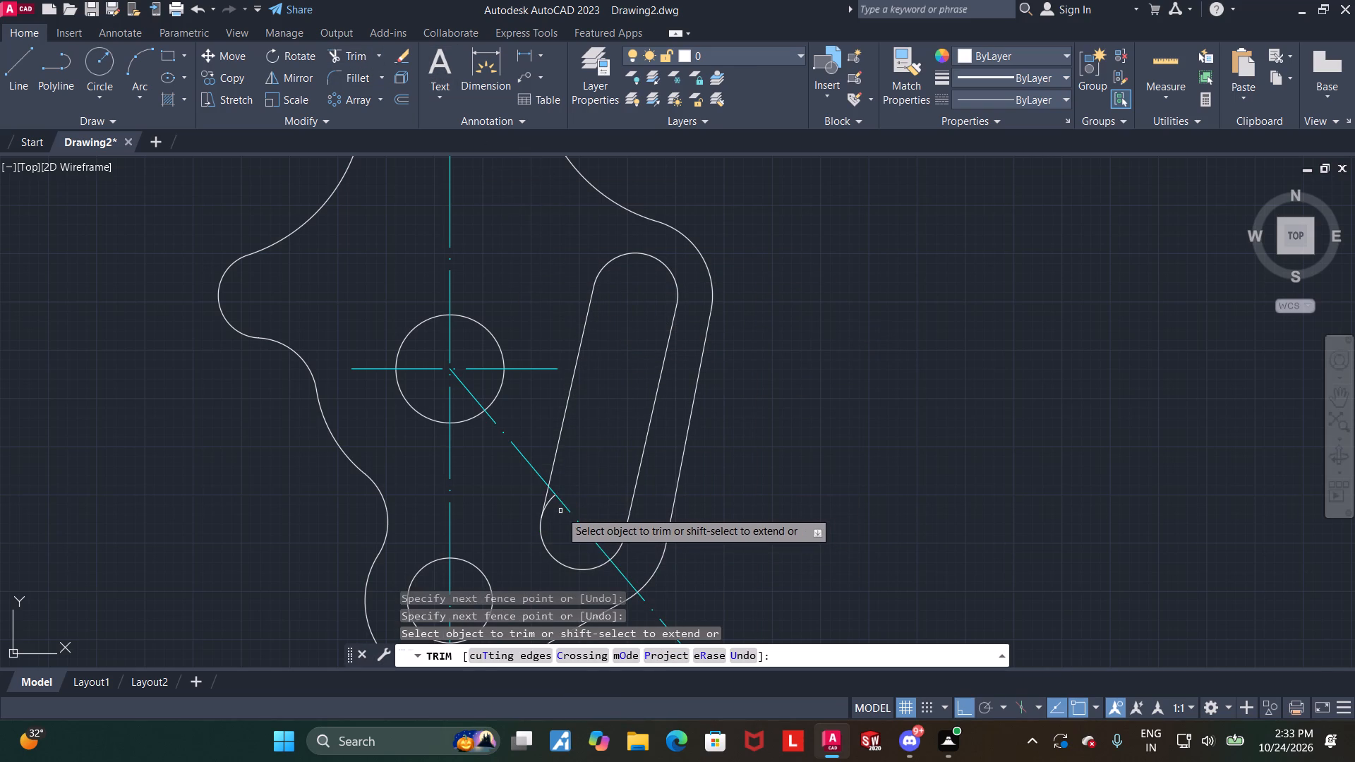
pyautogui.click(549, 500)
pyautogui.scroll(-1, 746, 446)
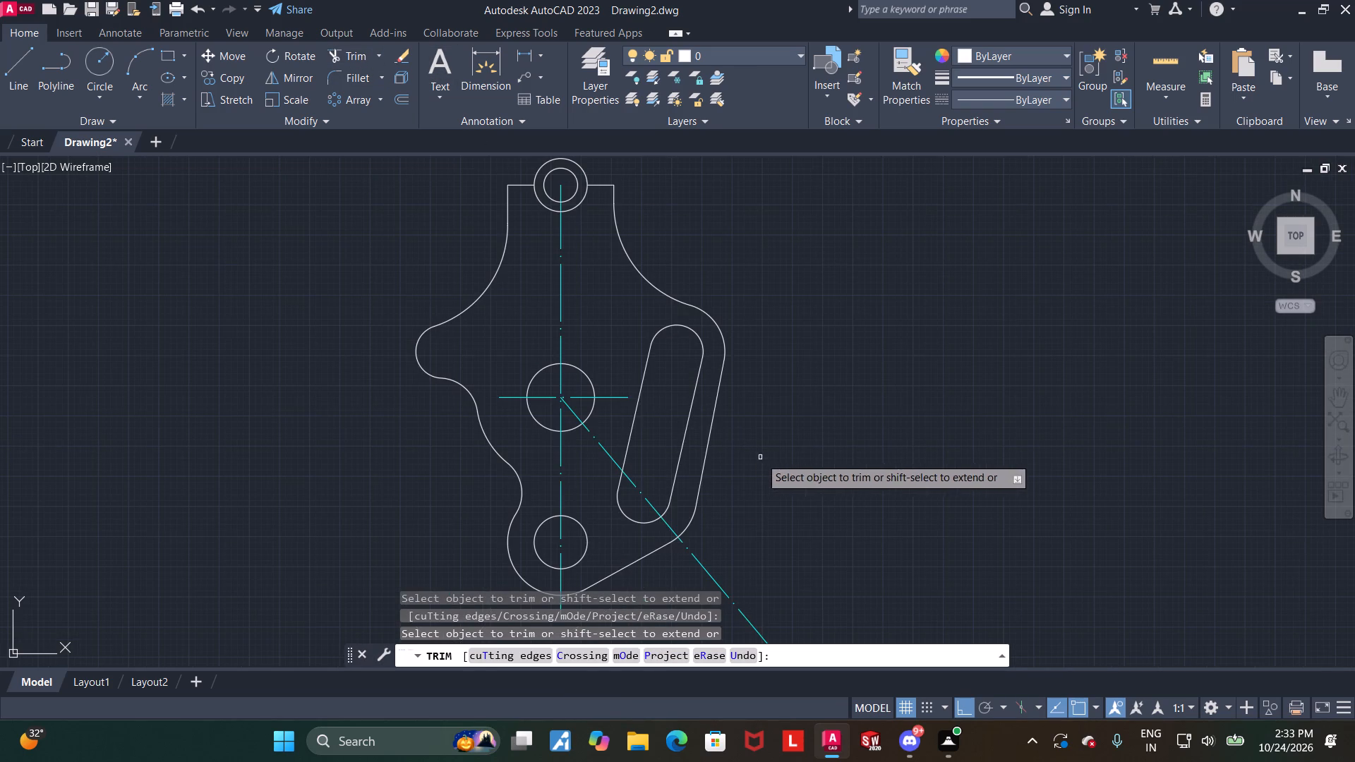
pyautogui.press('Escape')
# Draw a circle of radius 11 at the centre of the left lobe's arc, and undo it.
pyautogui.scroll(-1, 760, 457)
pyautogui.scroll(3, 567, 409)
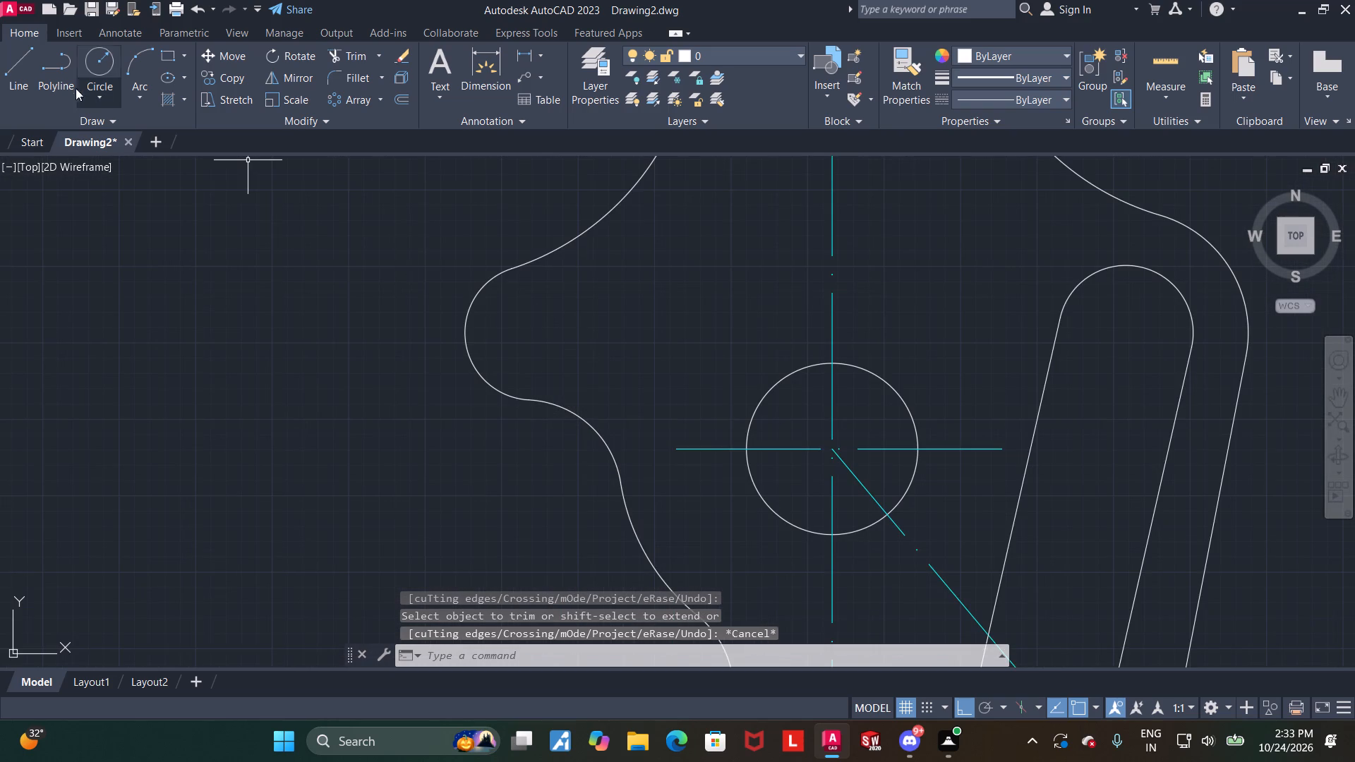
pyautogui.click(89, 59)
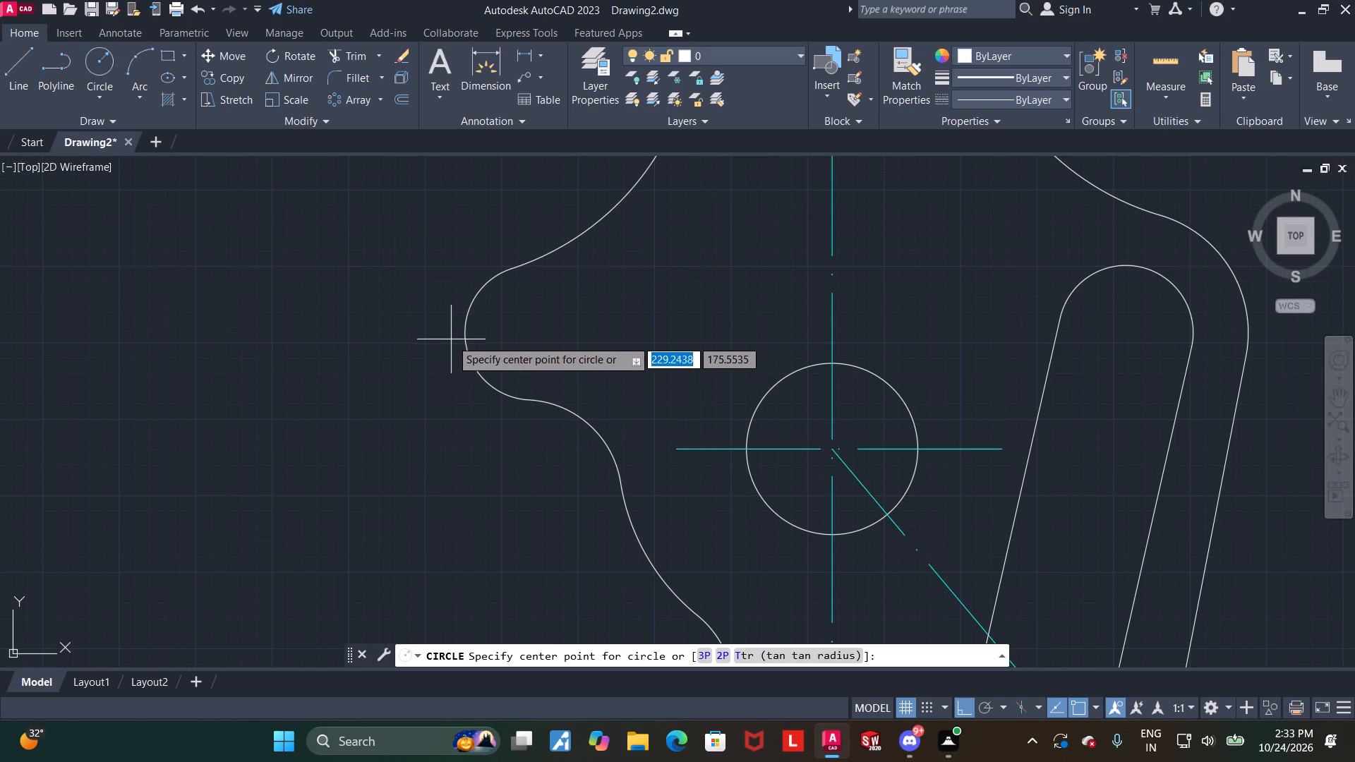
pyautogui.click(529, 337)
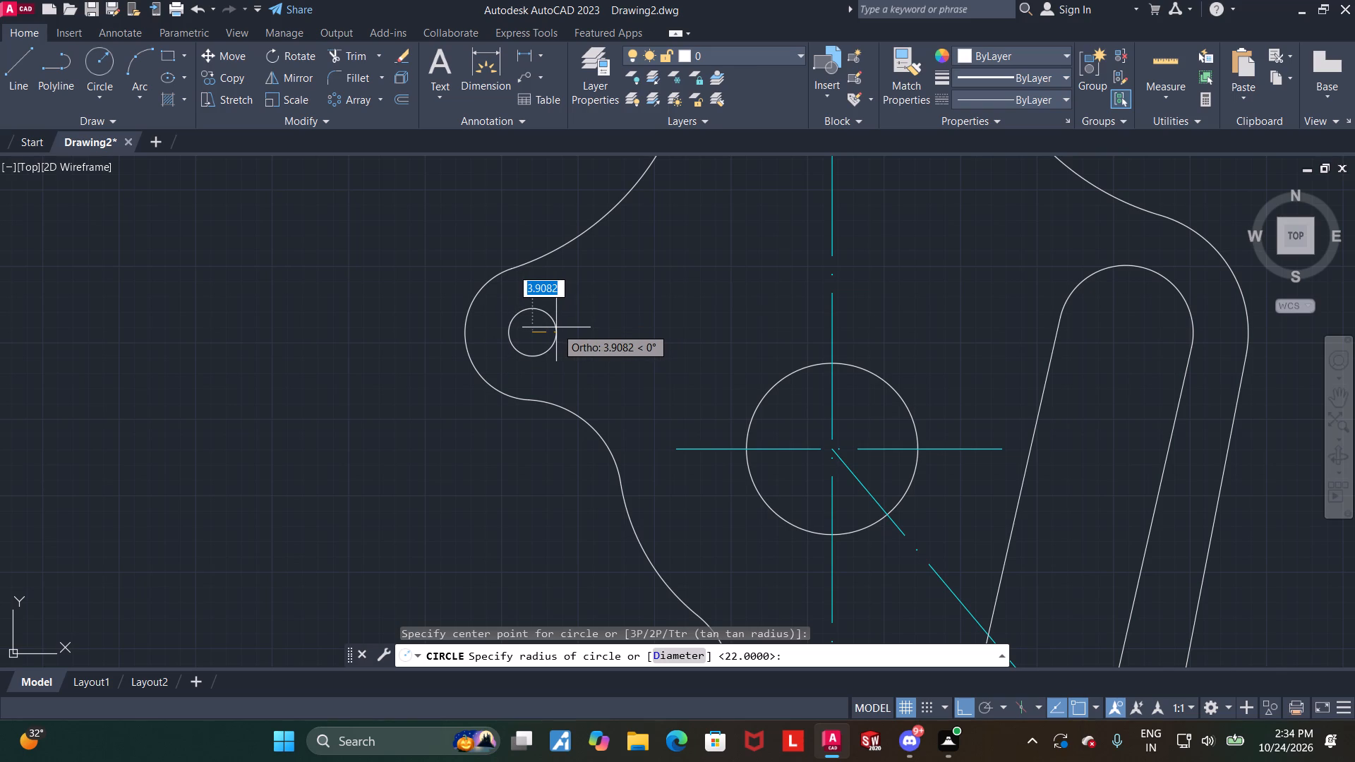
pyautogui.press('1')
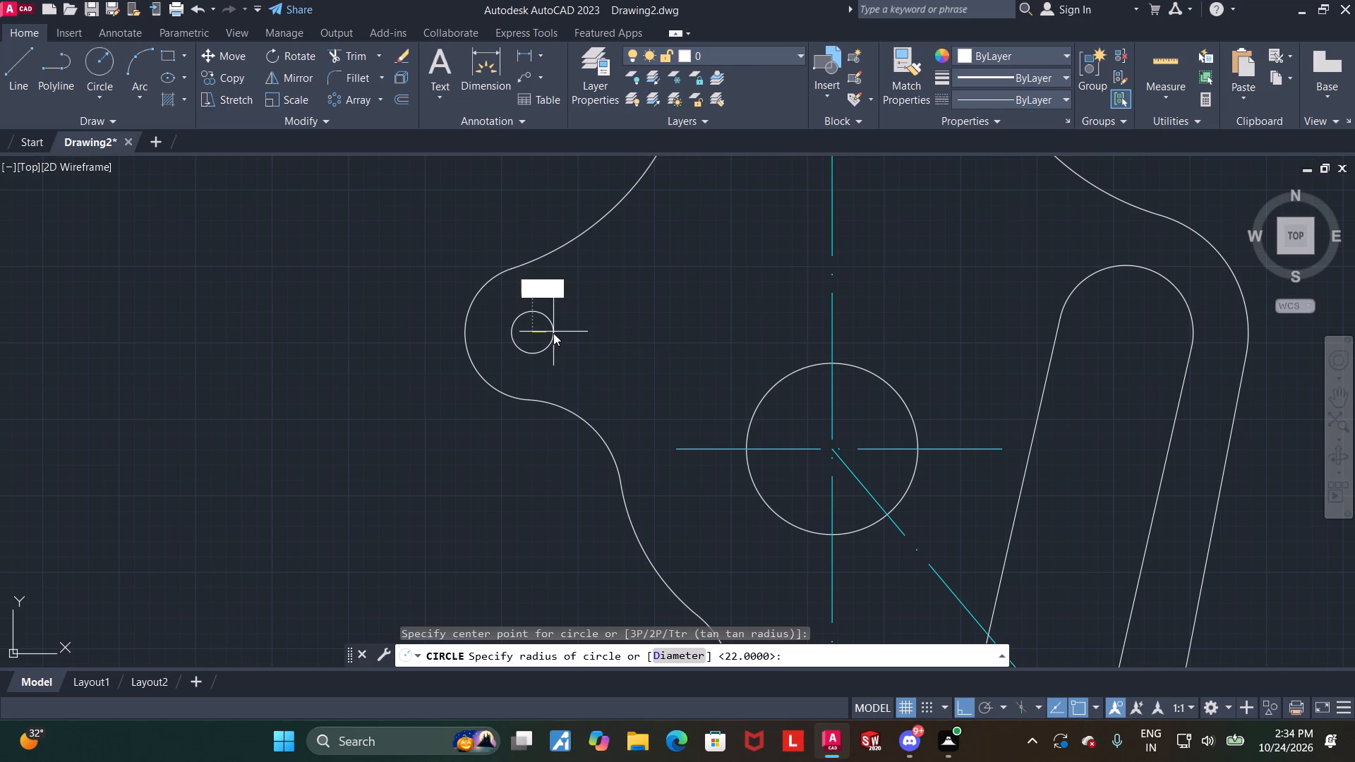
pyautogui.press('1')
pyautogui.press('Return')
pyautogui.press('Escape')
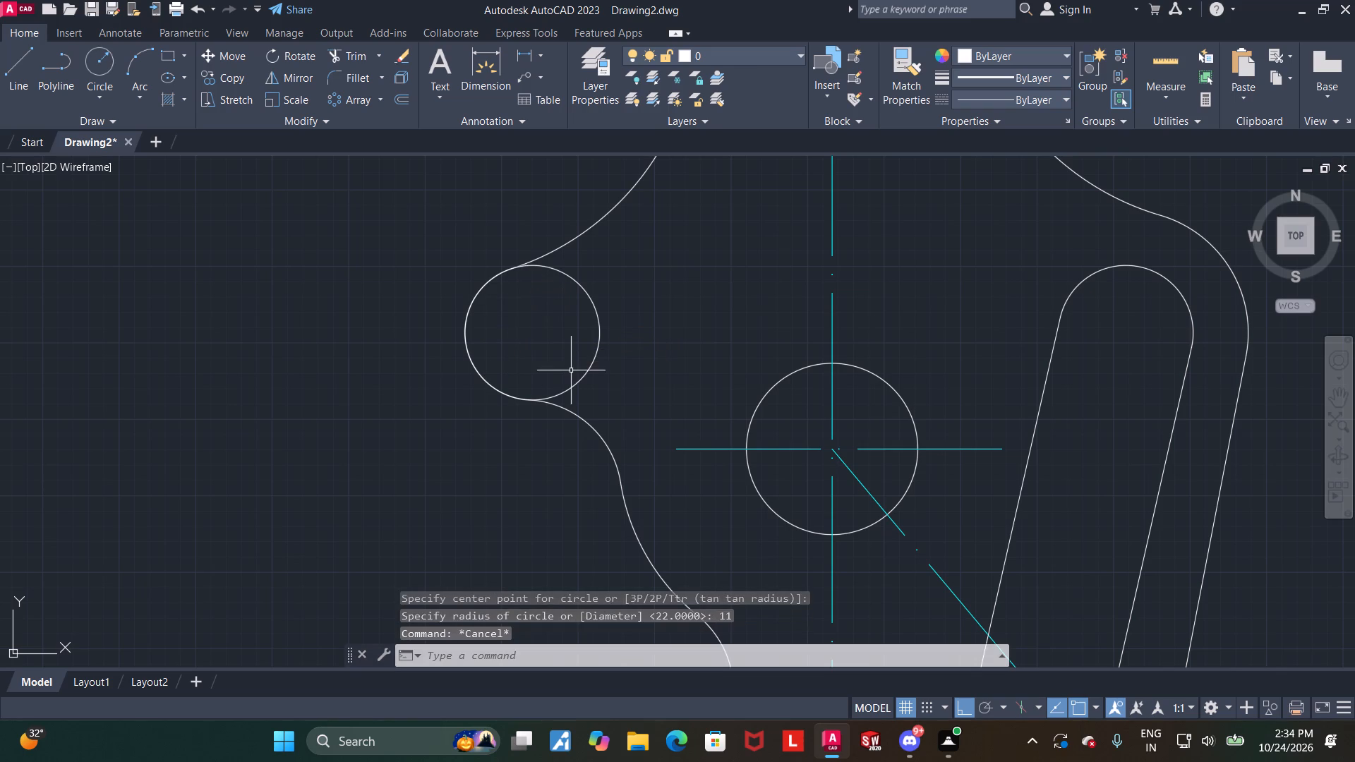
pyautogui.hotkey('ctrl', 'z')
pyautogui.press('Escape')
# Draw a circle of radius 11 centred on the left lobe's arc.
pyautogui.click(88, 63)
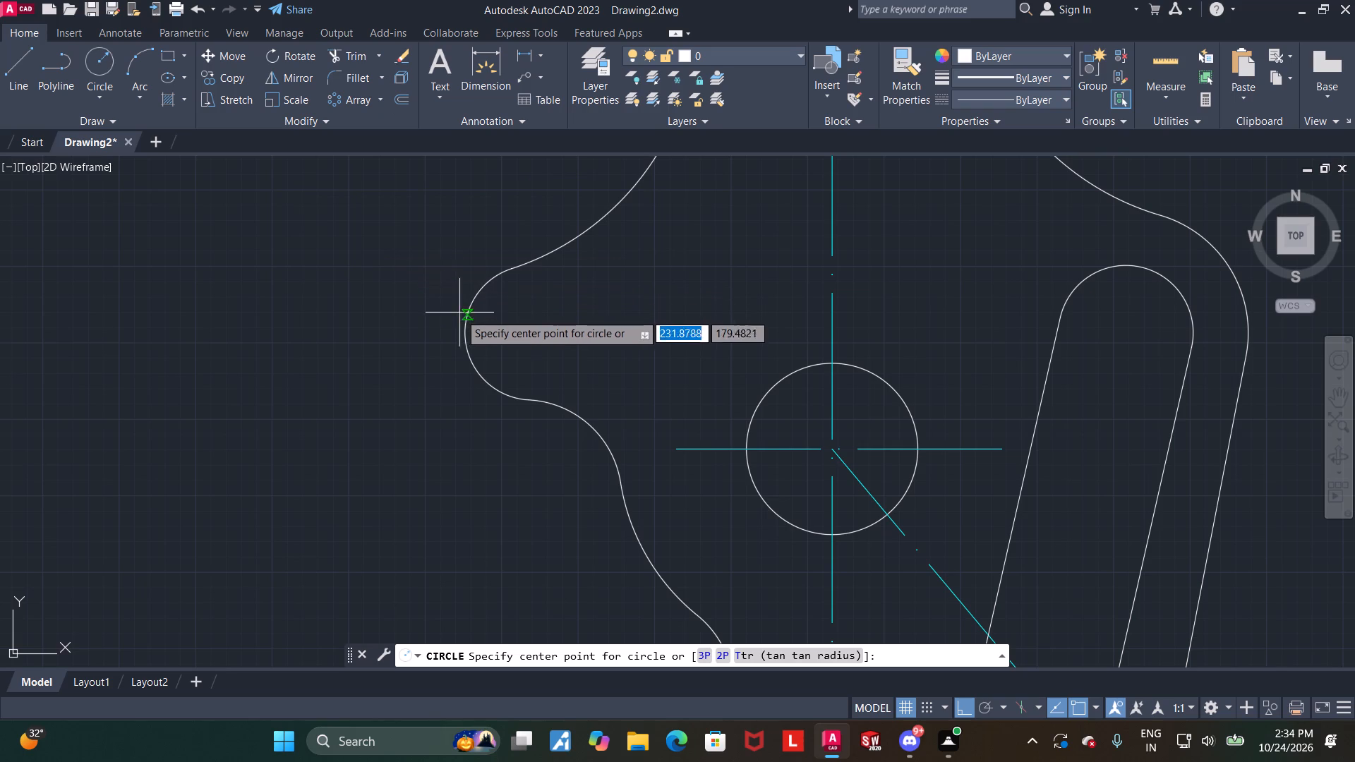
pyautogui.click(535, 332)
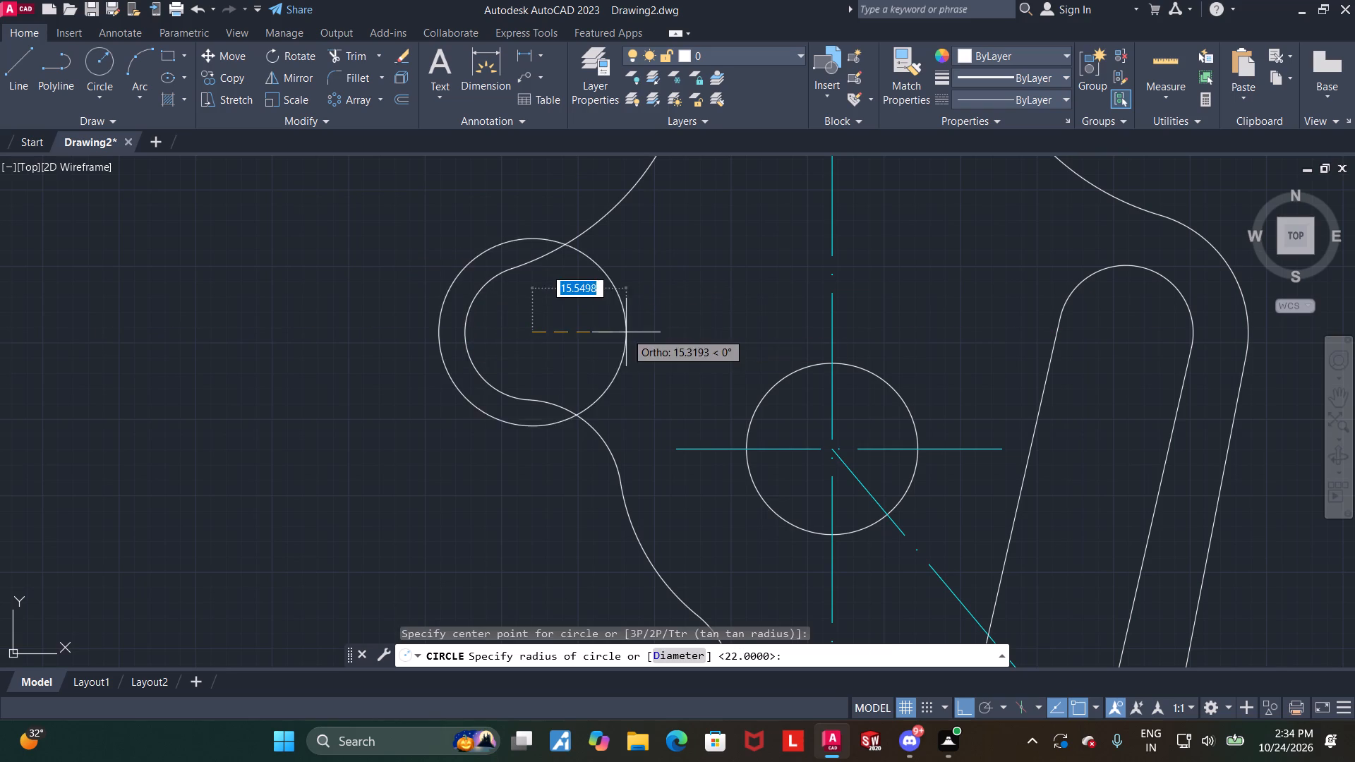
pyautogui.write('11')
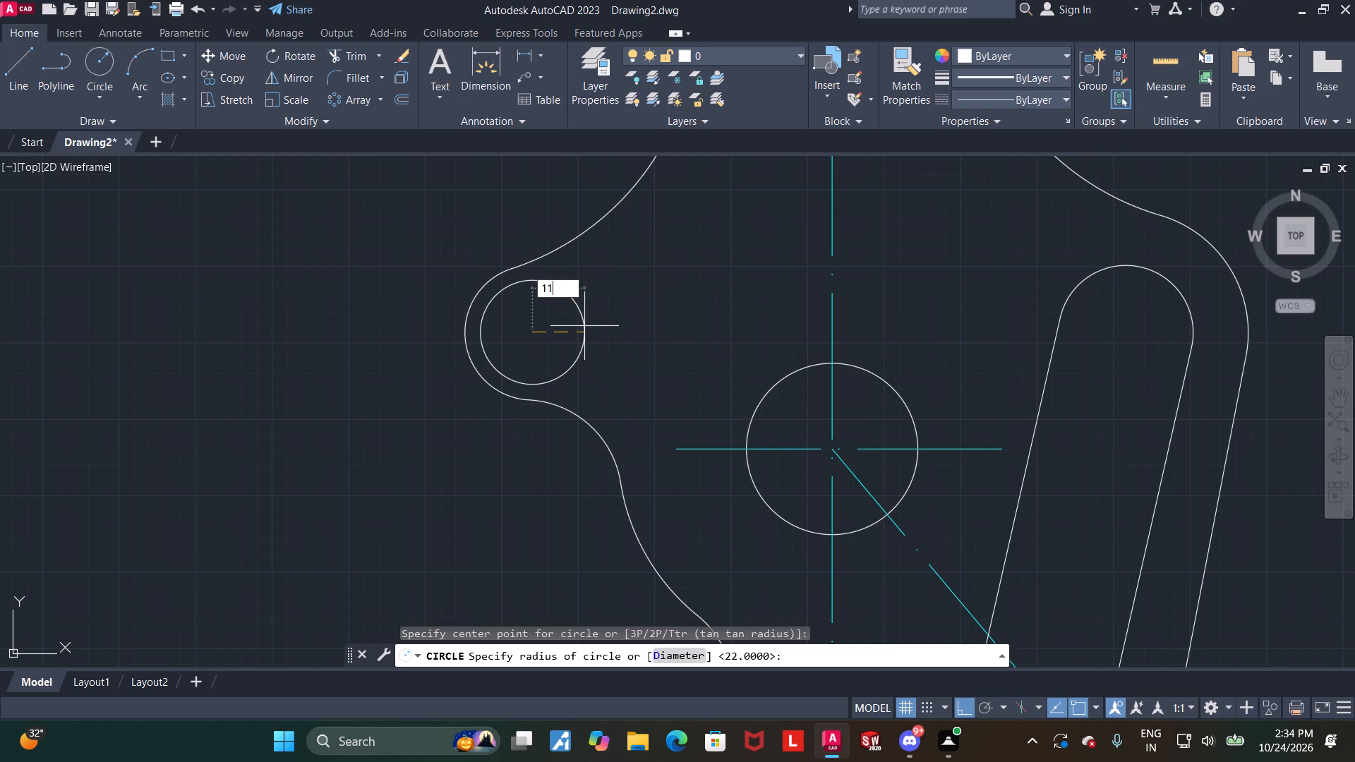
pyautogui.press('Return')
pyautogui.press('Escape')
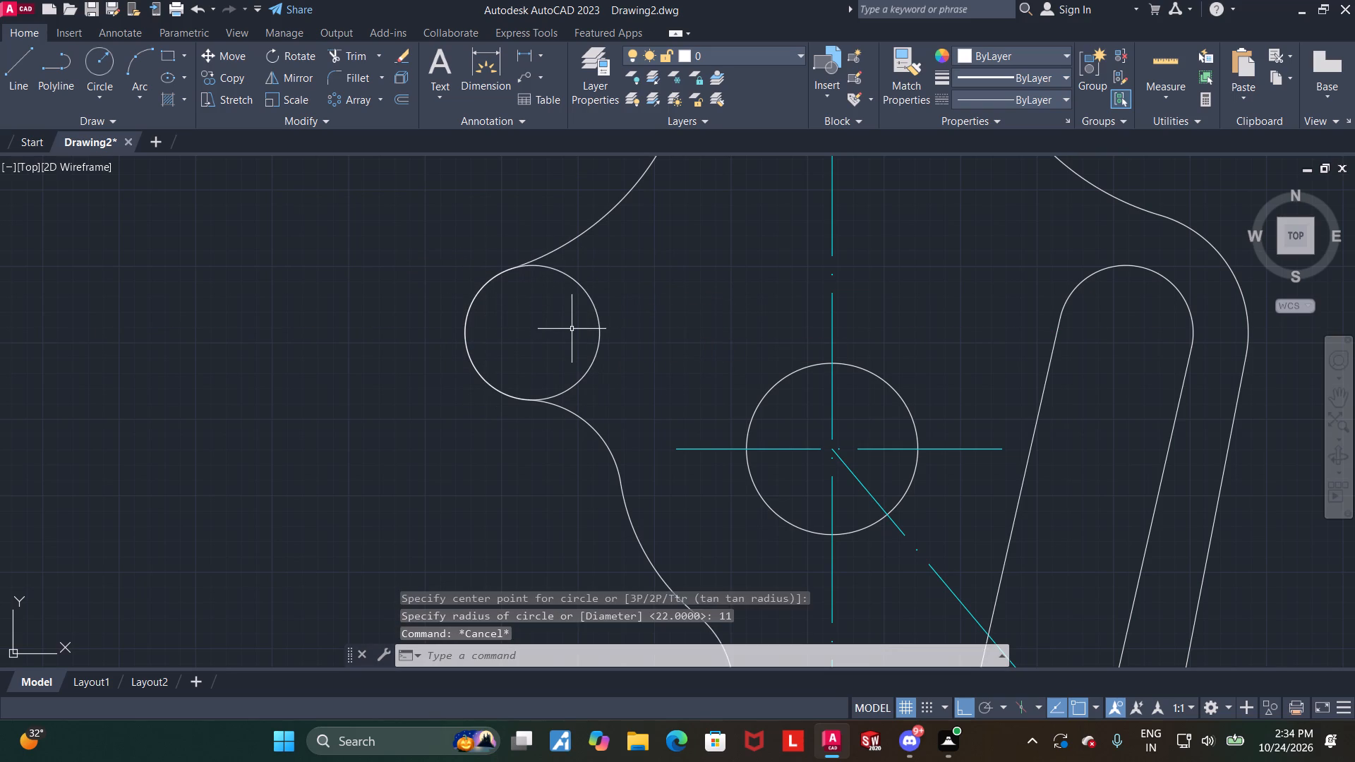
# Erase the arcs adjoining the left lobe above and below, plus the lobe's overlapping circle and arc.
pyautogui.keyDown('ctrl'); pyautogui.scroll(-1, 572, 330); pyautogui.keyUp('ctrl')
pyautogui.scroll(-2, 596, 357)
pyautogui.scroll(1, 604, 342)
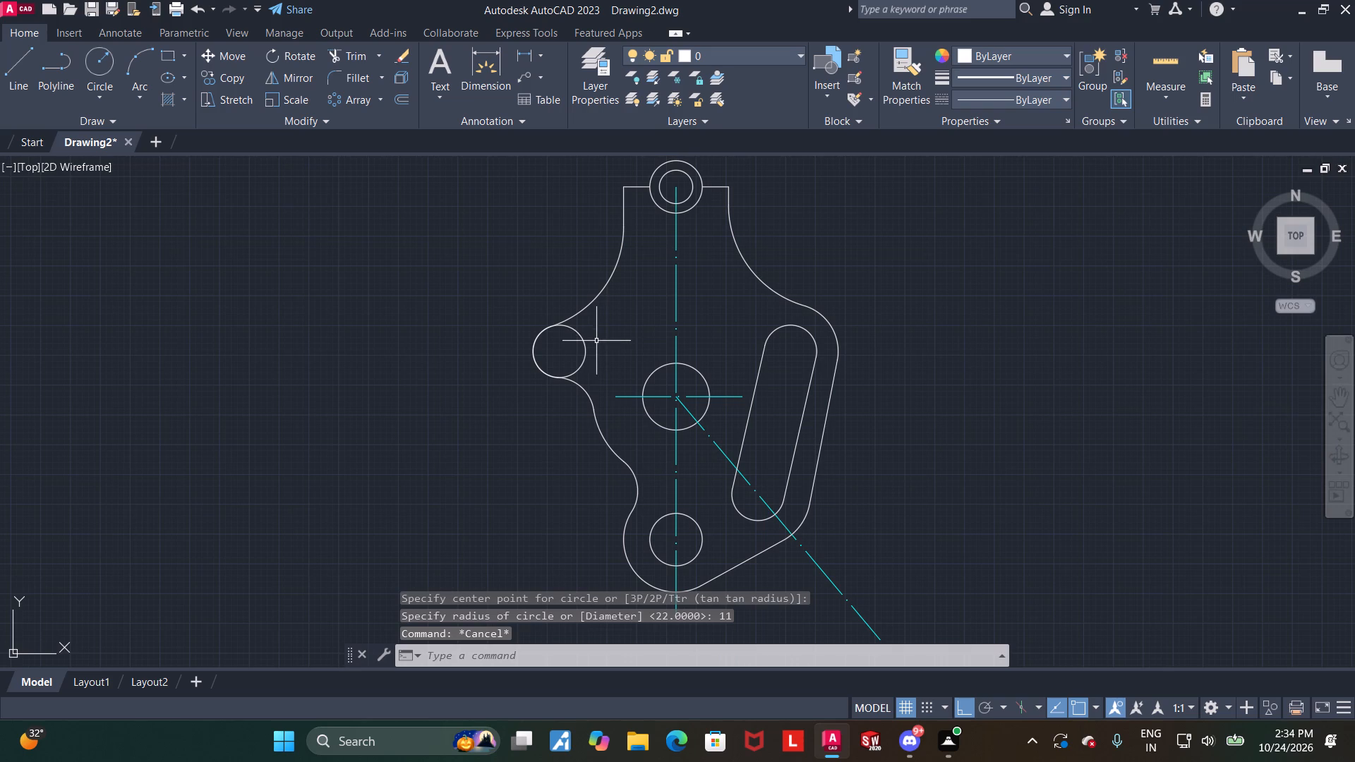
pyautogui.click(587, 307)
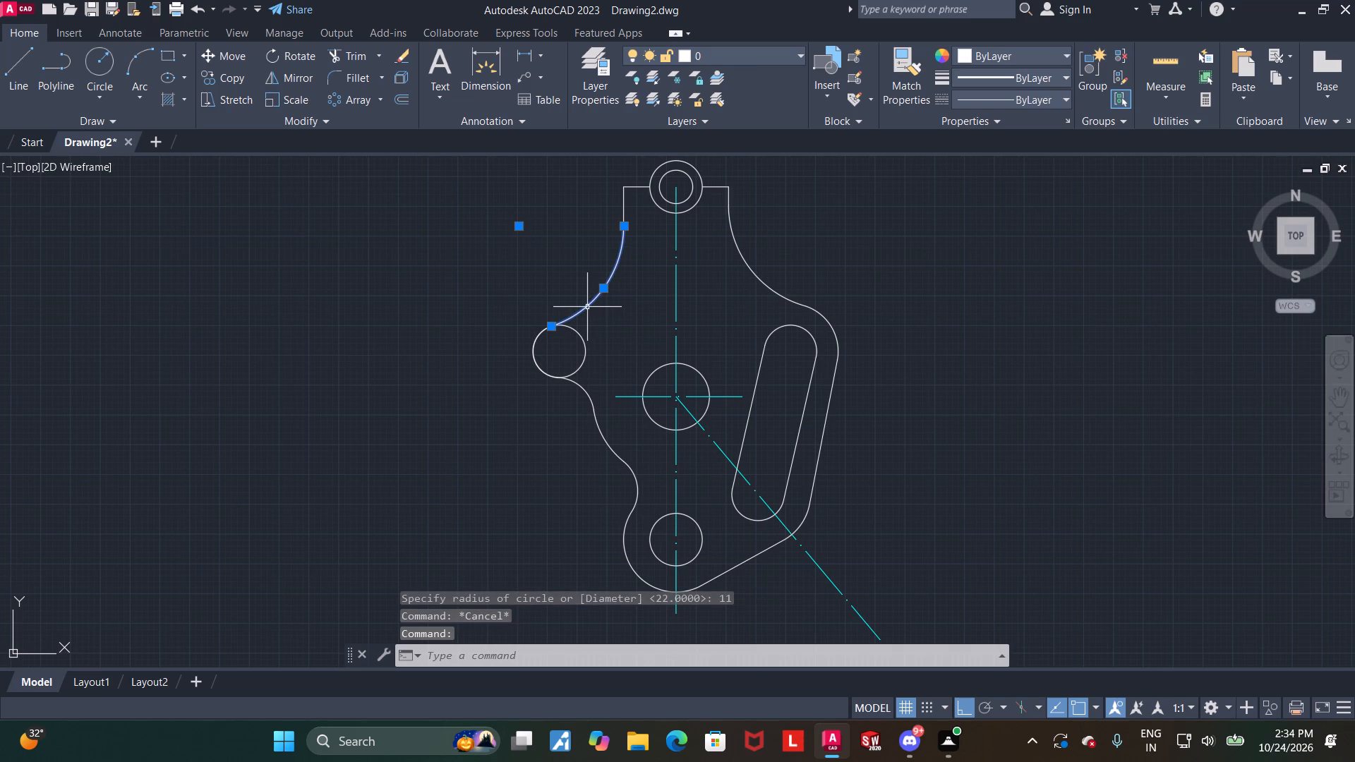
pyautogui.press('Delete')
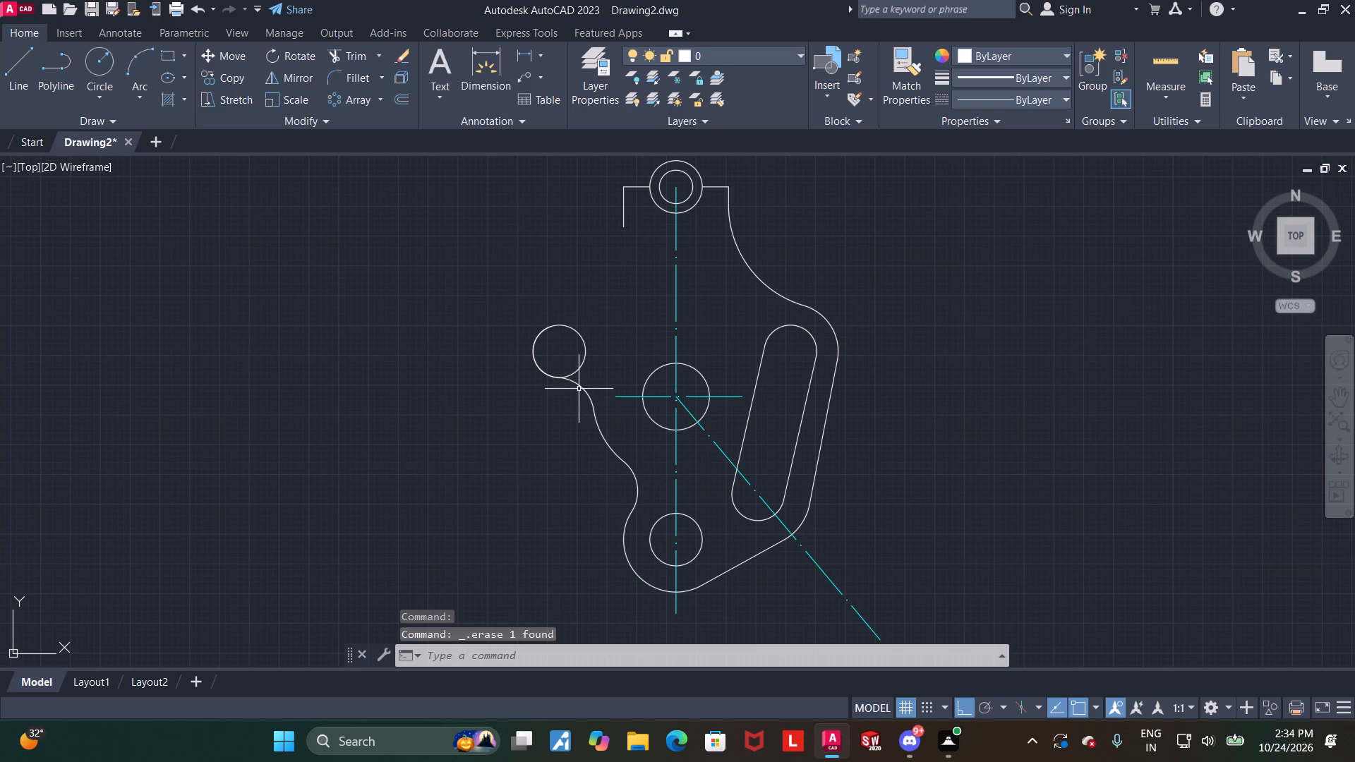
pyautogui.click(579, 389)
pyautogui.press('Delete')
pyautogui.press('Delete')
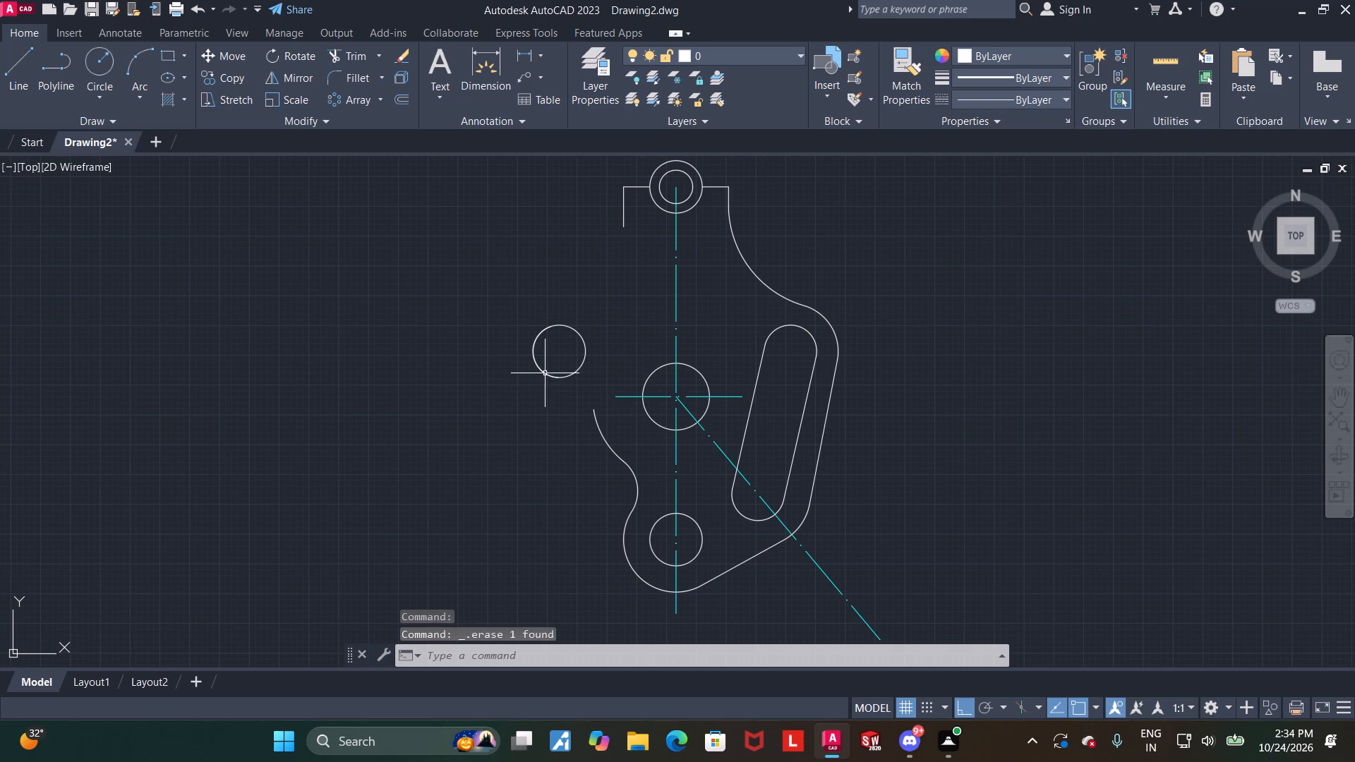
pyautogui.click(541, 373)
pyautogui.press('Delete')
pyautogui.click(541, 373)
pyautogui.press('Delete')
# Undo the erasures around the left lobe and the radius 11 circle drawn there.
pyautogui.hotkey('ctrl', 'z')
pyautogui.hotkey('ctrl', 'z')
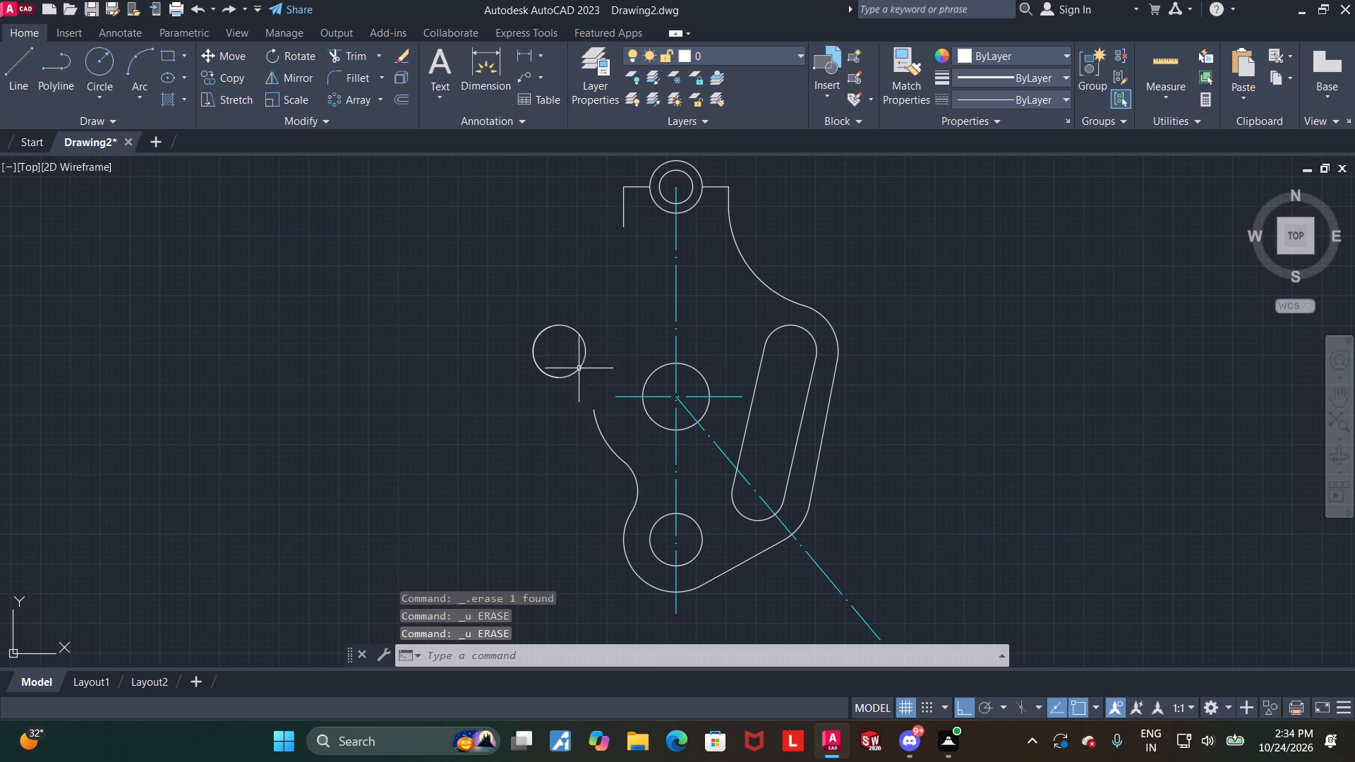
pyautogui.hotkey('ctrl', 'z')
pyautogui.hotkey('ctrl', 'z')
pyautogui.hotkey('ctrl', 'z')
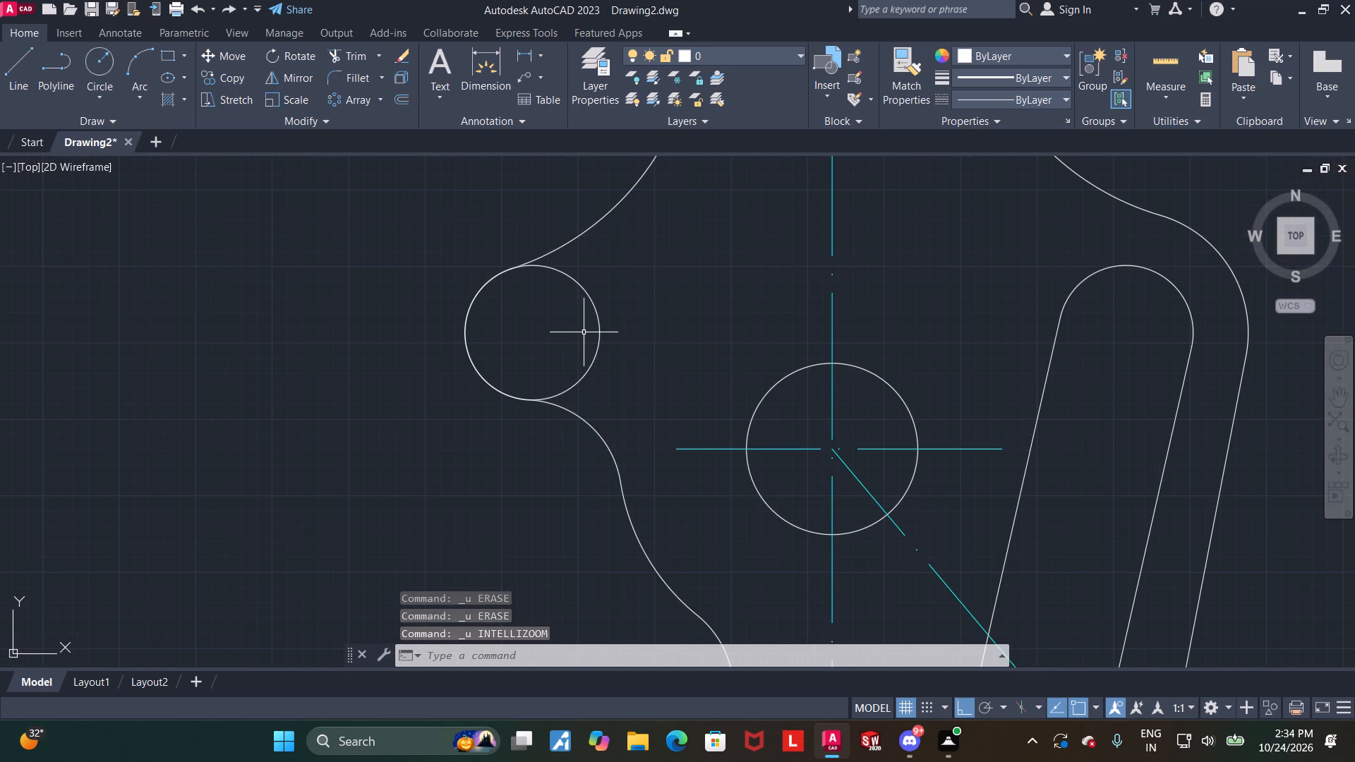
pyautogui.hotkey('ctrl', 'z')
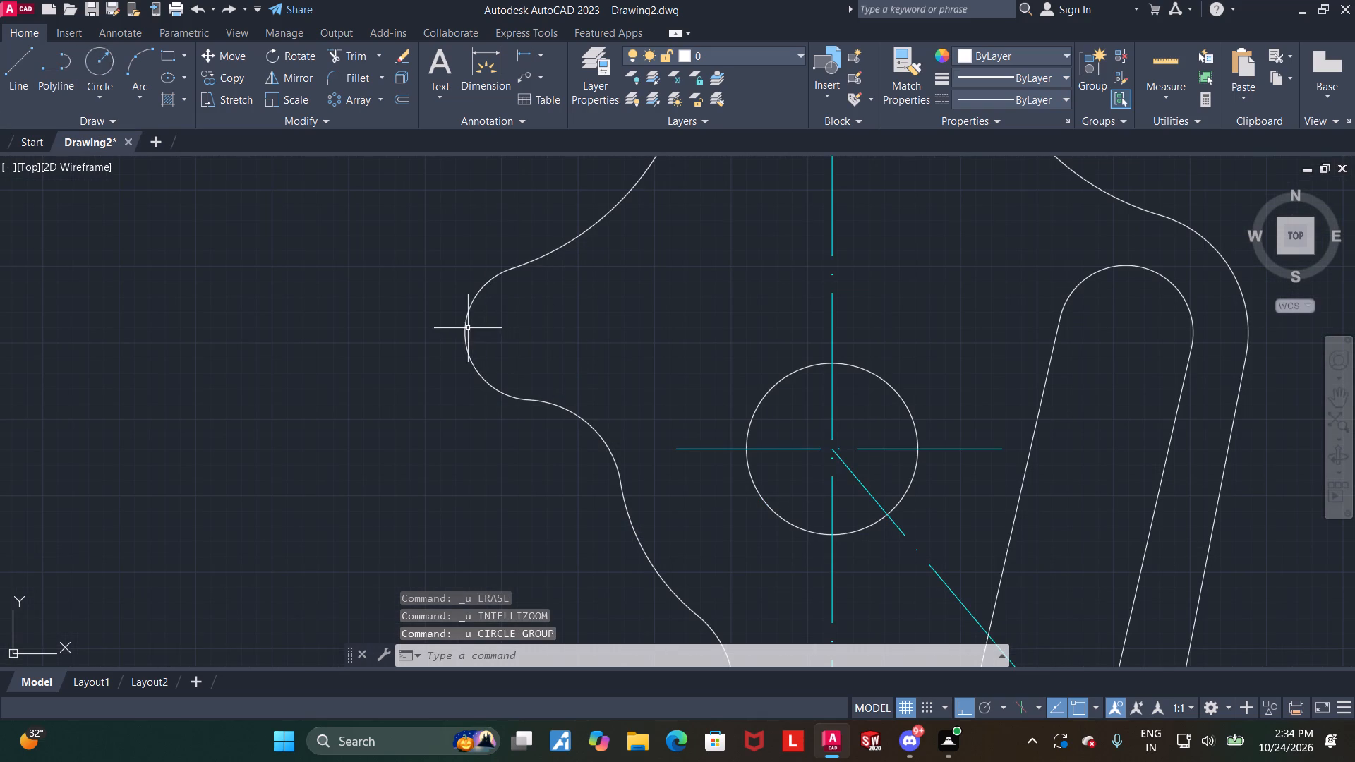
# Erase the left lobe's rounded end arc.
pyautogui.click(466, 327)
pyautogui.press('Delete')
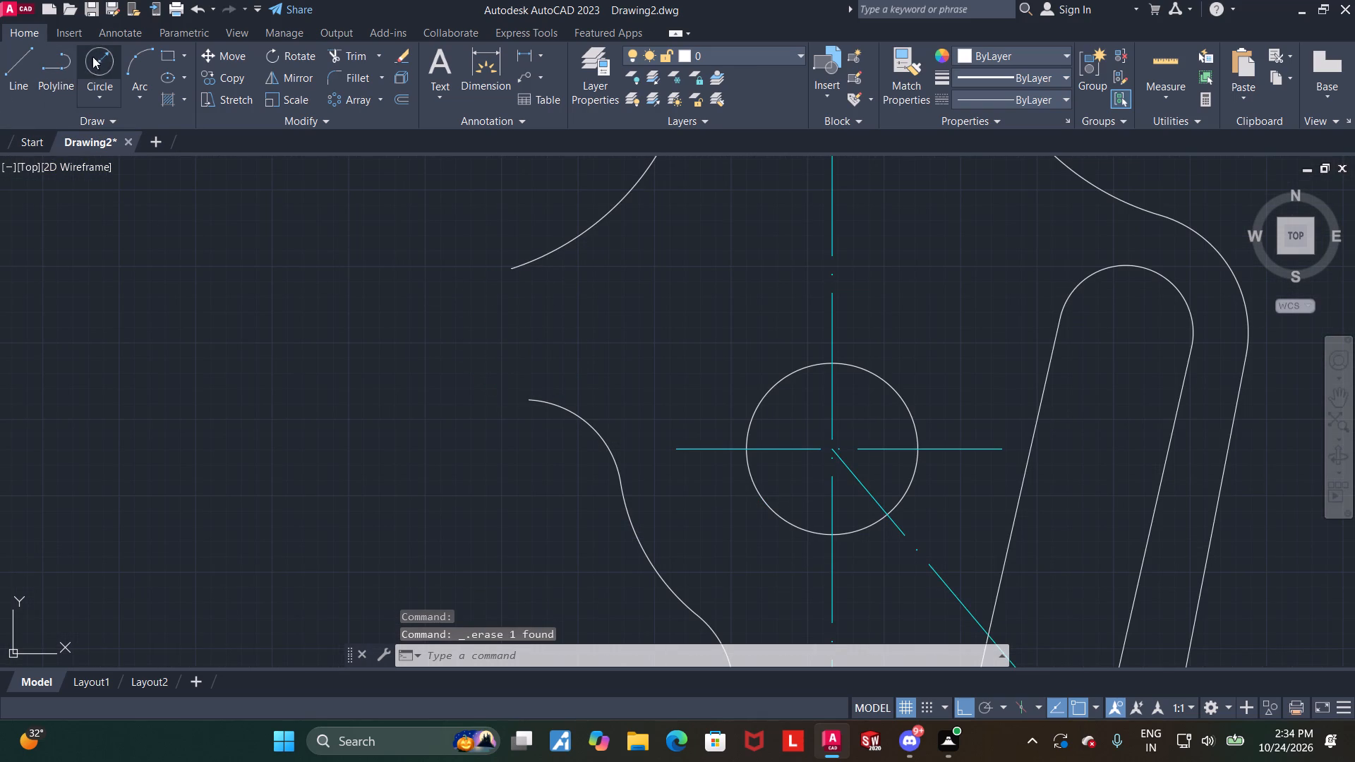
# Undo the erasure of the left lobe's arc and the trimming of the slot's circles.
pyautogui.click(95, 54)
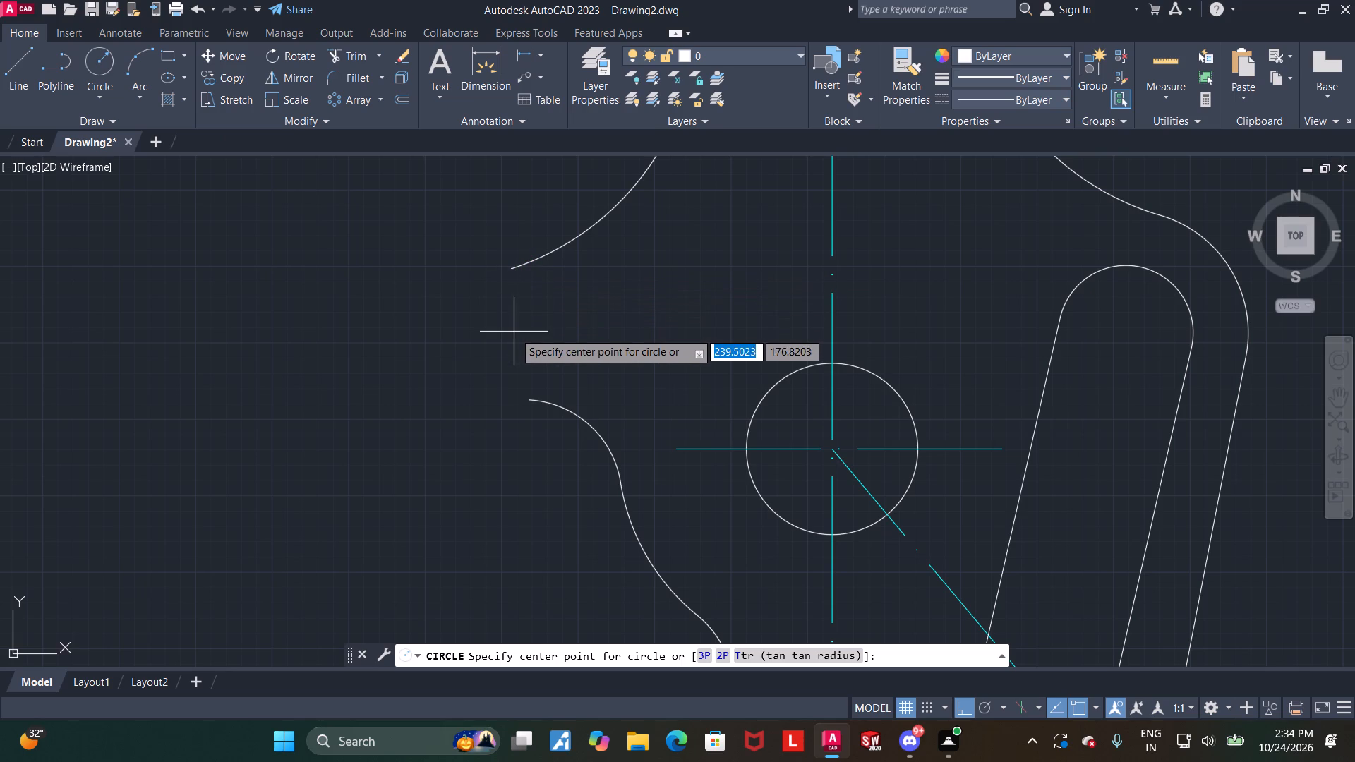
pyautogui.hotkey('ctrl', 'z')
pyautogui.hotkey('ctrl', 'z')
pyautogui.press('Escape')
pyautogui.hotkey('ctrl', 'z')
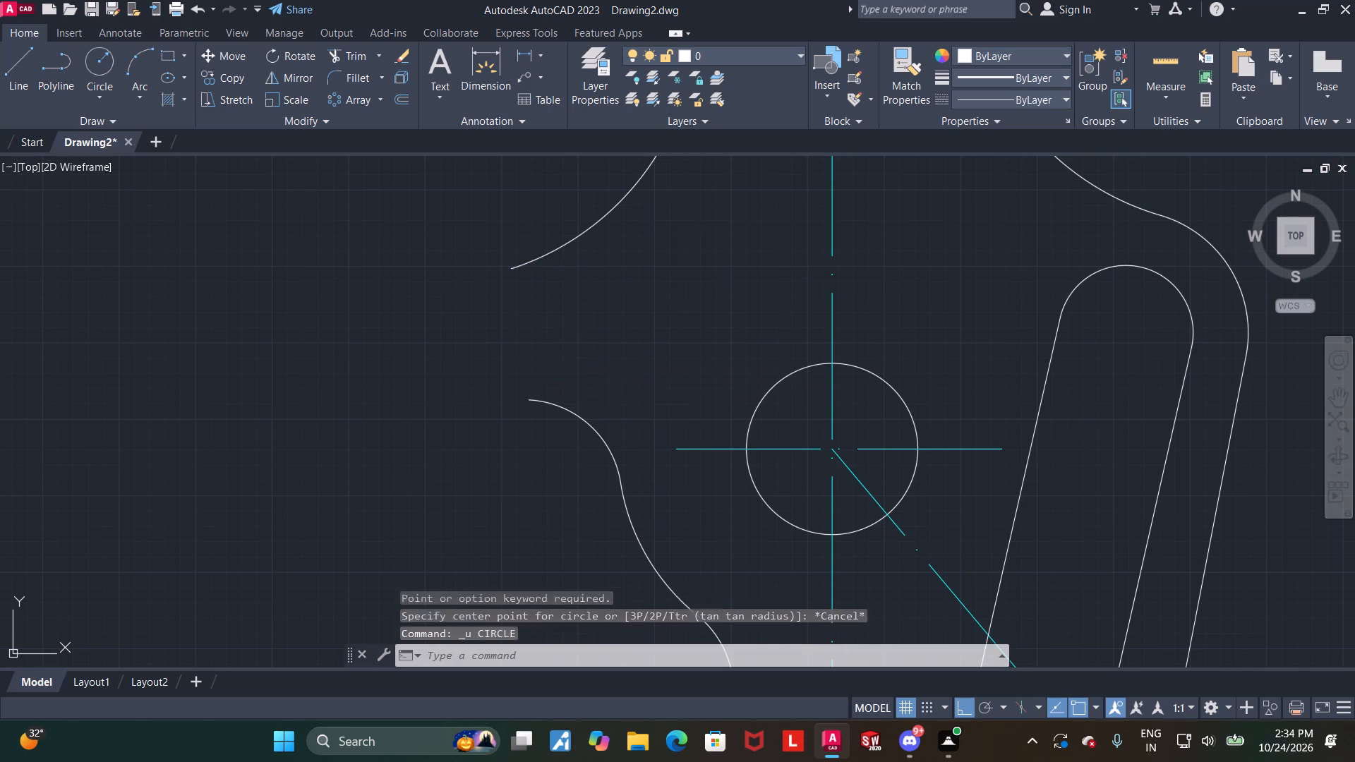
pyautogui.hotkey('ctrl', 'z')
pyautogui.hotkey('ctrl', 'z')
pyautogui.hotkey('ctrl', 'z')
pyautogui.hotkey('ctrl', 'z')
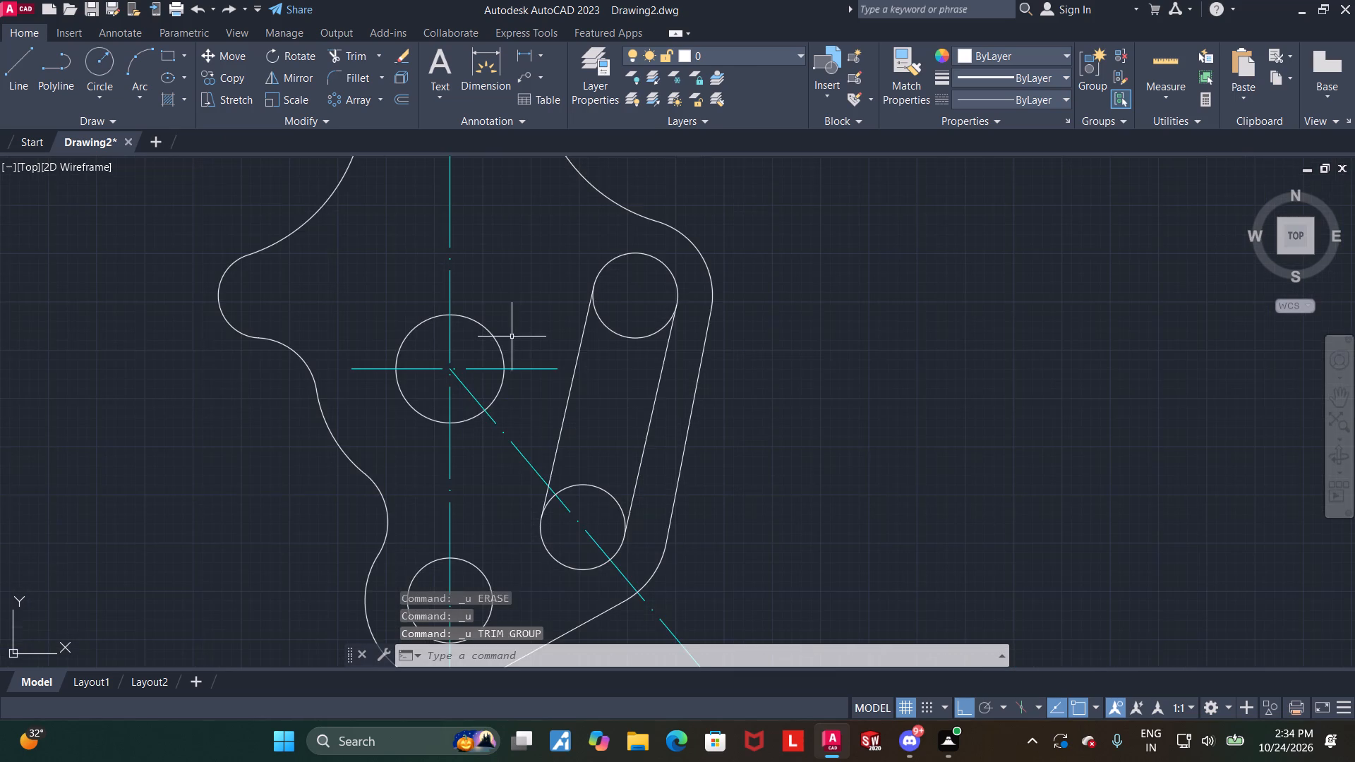
# Draw a circle of radius 11 at the centre of the left lobe's arc.
pyautogui.moveTo(215, 333); pyautogui.dragTo(332, 476, button='middle')
pyautogui.press('Escape')
pyautogui.scroll(2, 315, 430)
pyautogui.click(104, 59)
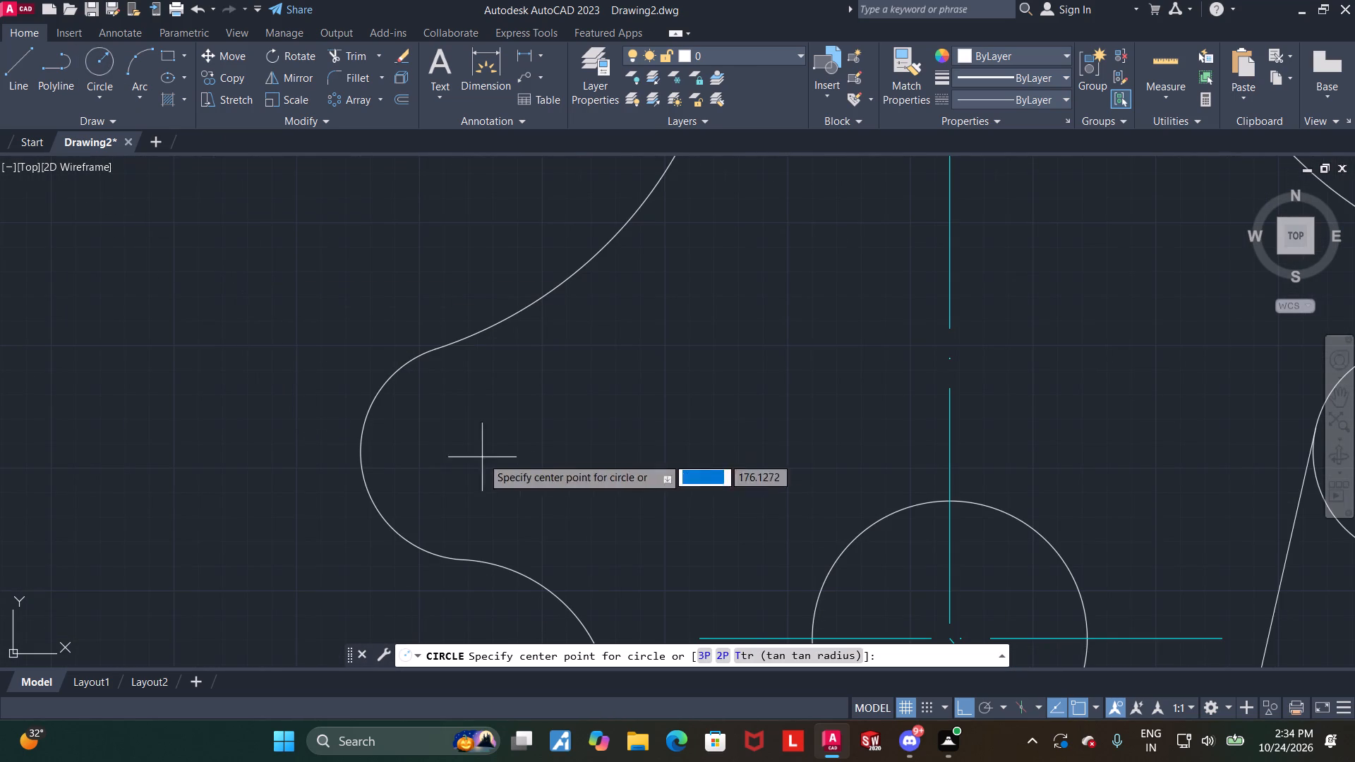
pyautogui.click(465, 454)
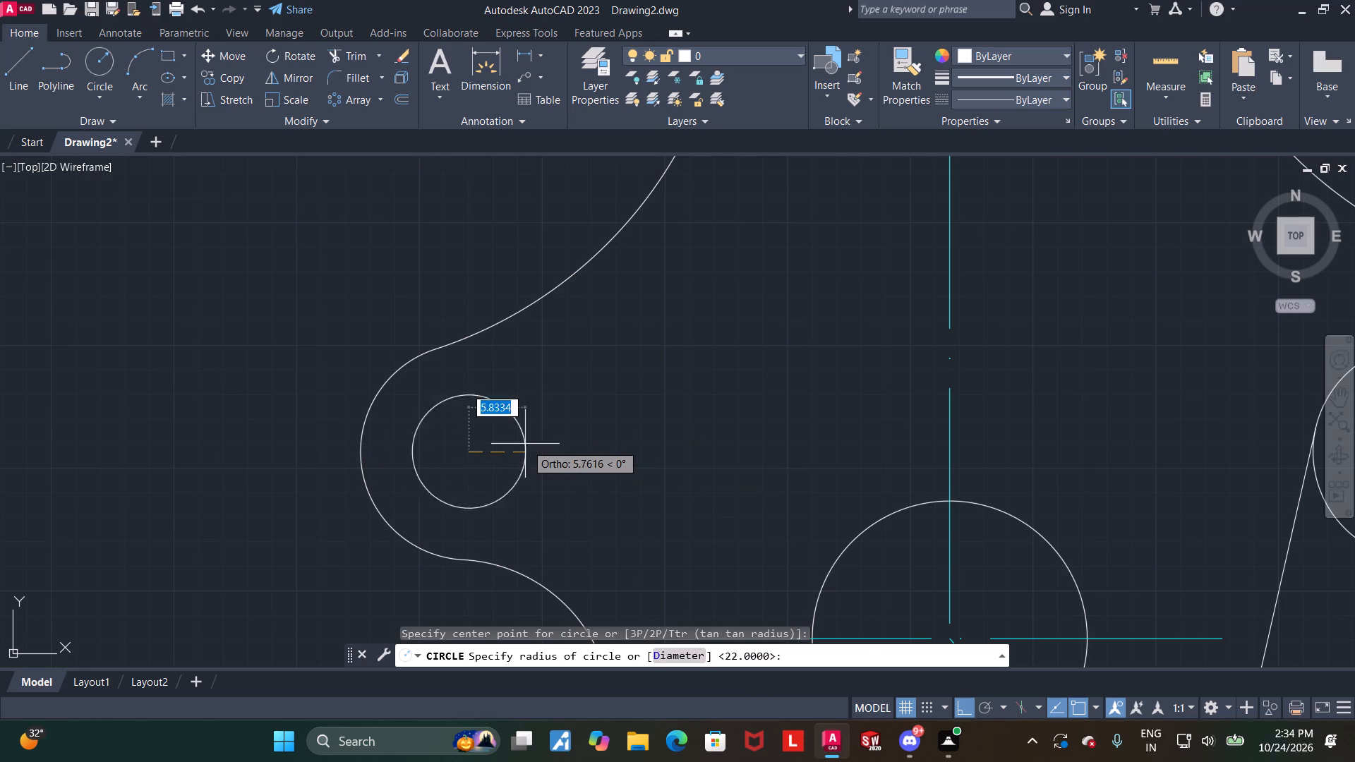
pyautogui.write('11')
pyautogui.press('Return')
pyautogui.press('Escape')
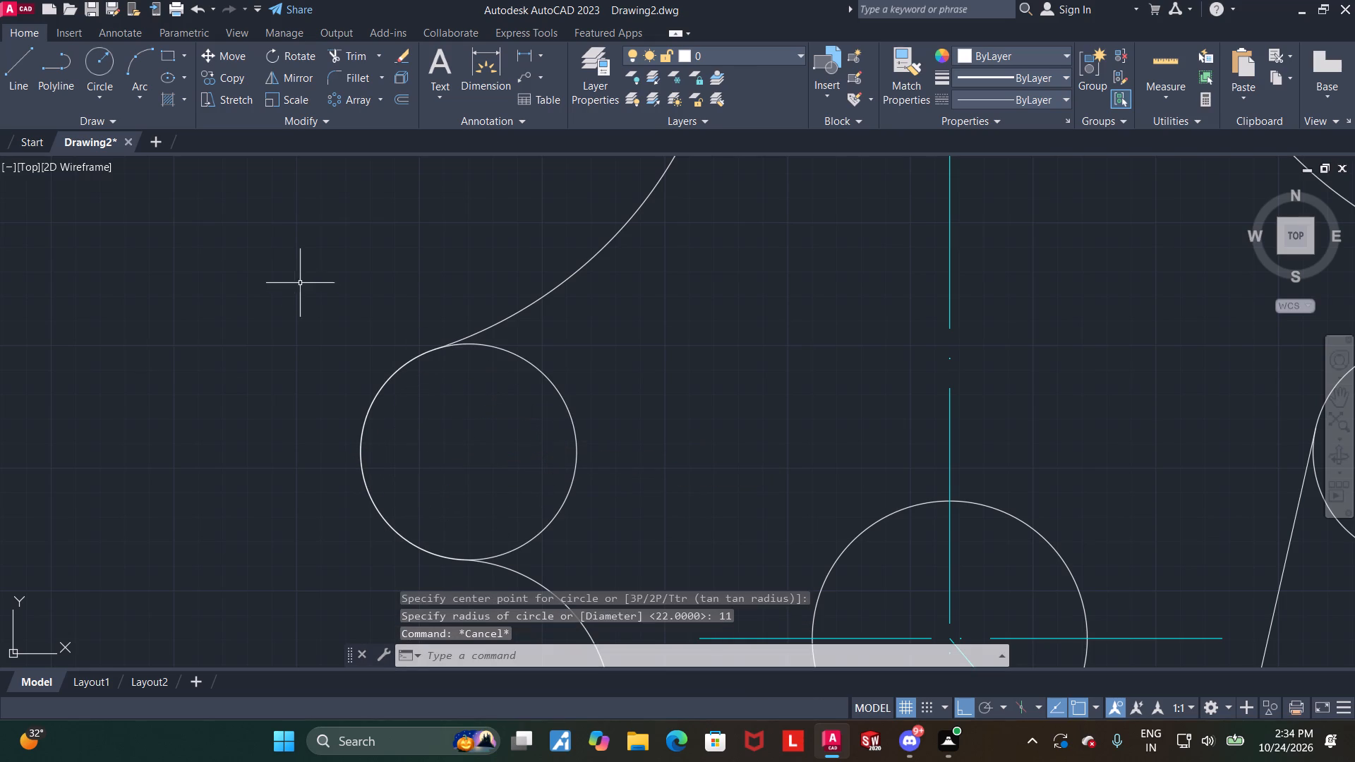
# Trim away the outer left part of the radius 11 circle and lobe arc between the two adjoining profile arcs.
pyautogui.click(352, 54)
pyautogui.moveTo(404, 406); pyautogui.dragTo(295, 377)
pyautogui.press('Escape')
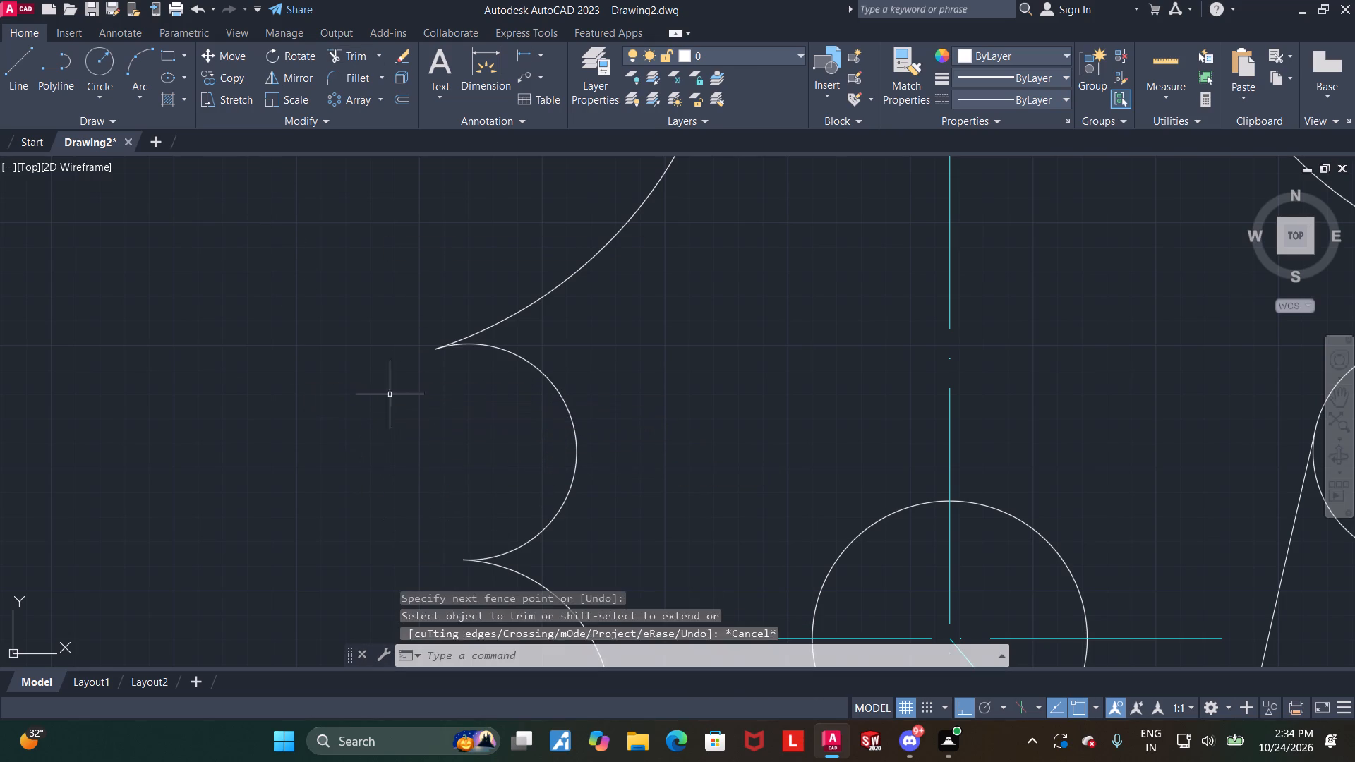
pyautogui.press('Escape')
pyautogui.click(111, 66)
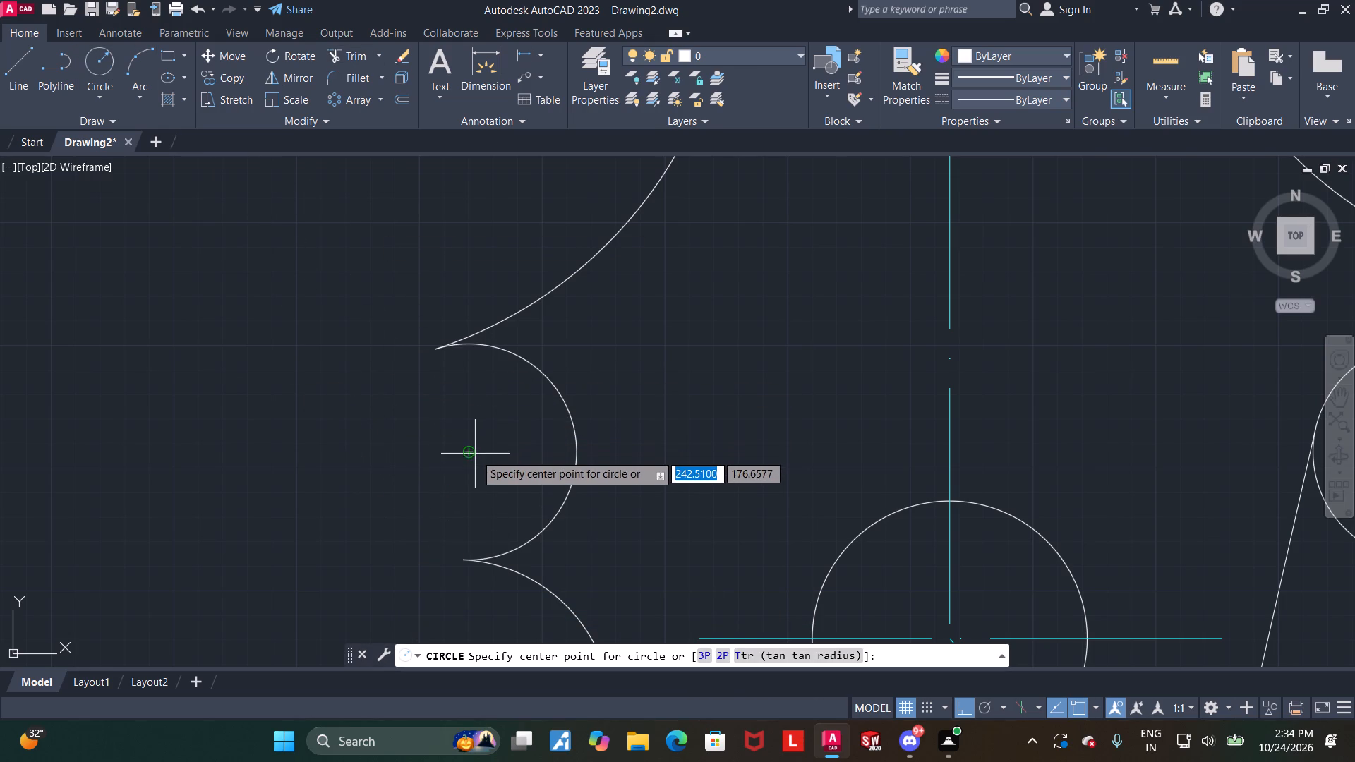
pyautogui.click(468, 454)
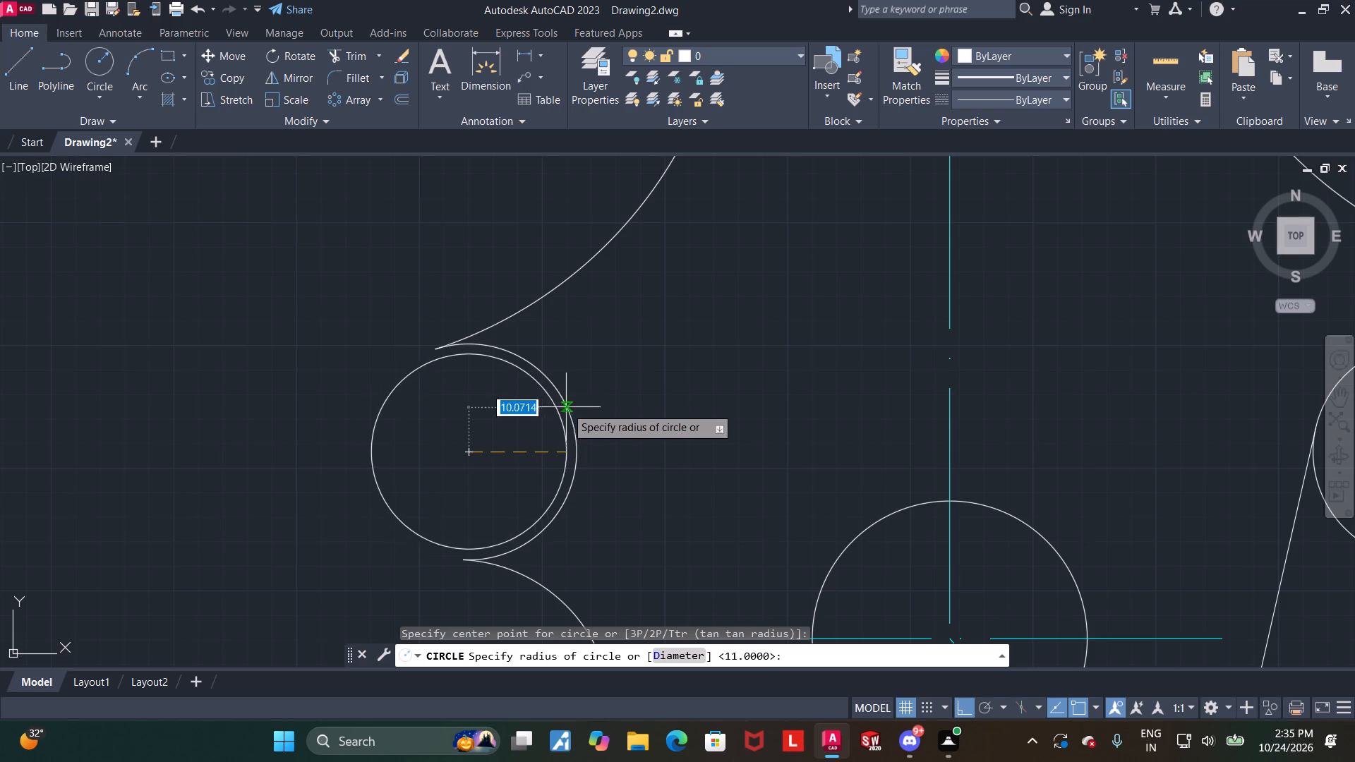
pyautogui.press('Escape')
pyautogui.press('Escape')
# Trim away the large upper arc and the small lower arc that adjoin the left lobe's remaining arc.
pyautogui.scroll(-2, 530, 405)
pyautogui.click(351, 62)
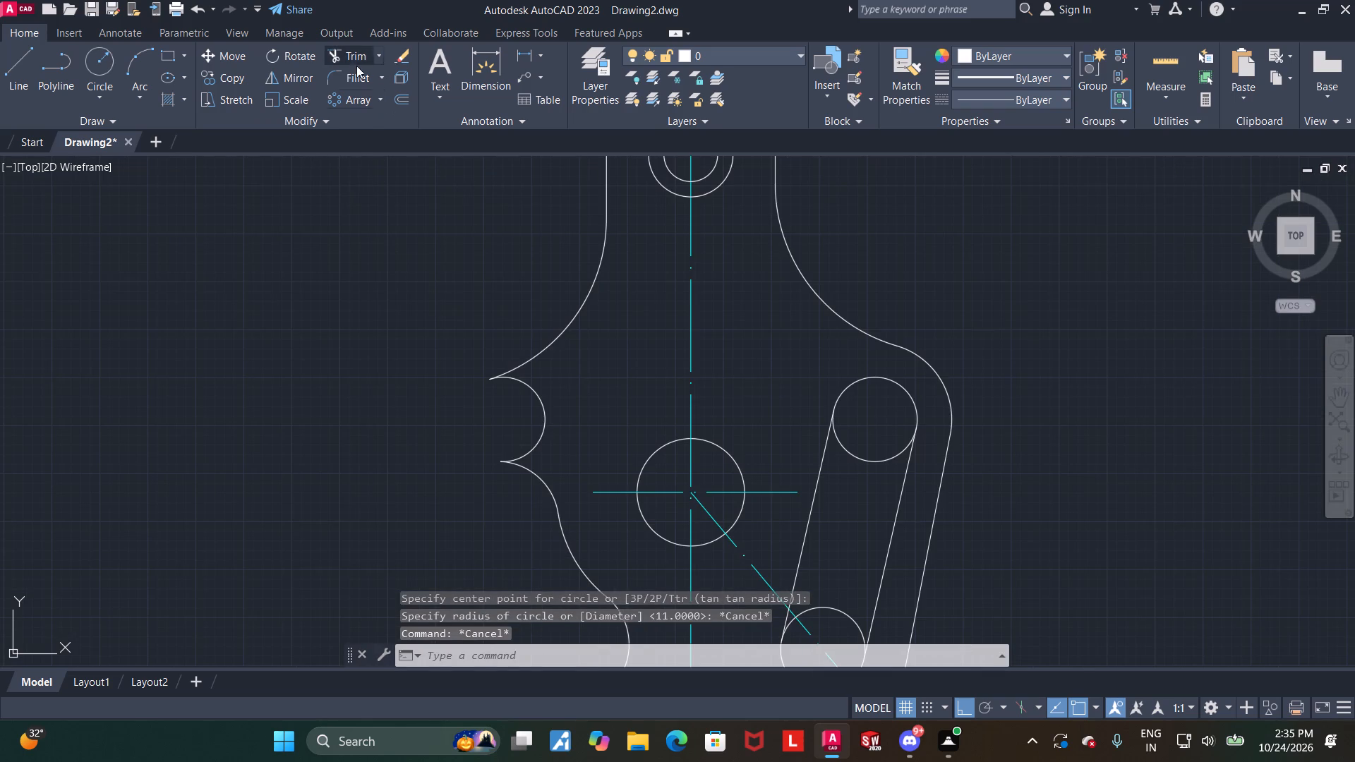
pyautogui.moveTo(581, 333); pyautogui.dragTo(507, 263)
pyautogui.moveTo(554, 477); pyautogui.dragTo(524, 485)
pyautogui.press('Escape')
pyautogui.press('Escape')
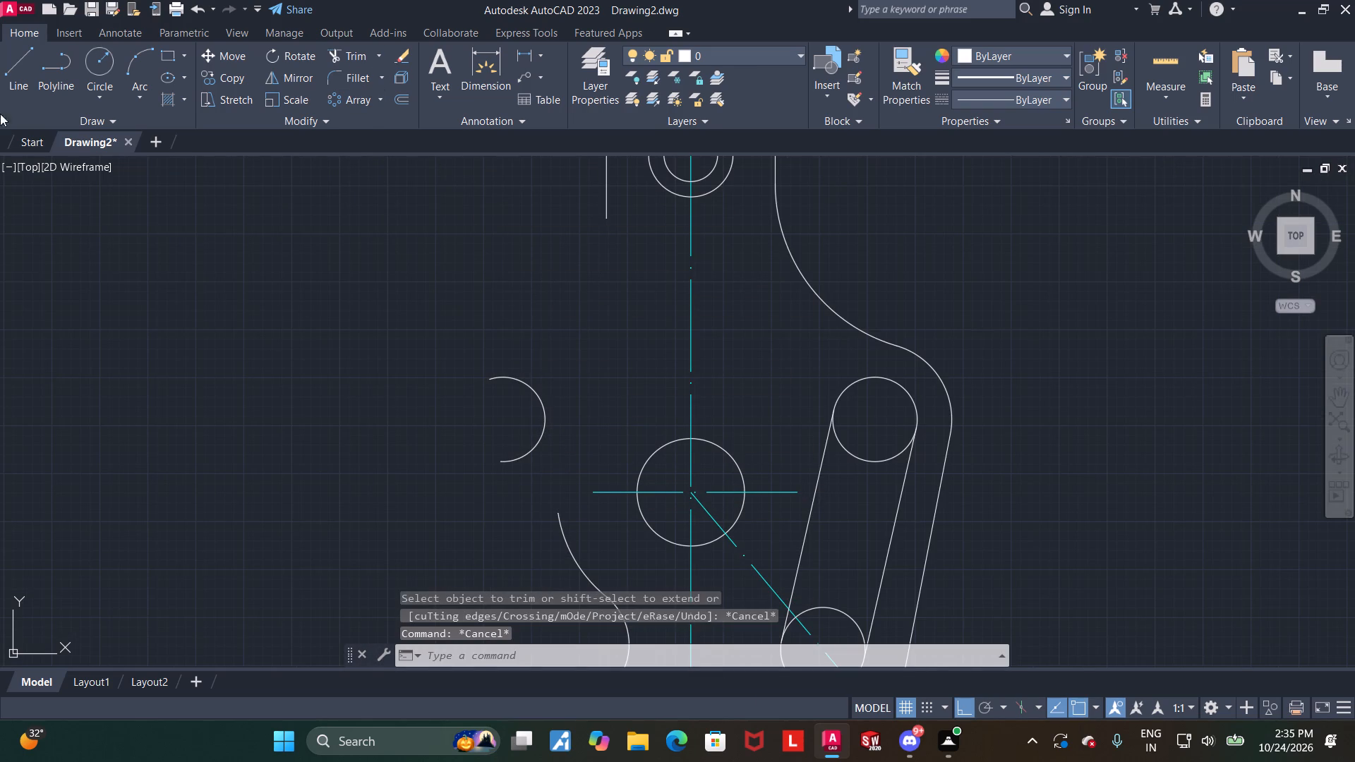
# Draw a circle of radius 22 centred on the left lobe's remaining arc.
pyautogui.click(99, 55)
pyautogui.scroll(1, 555, 457)
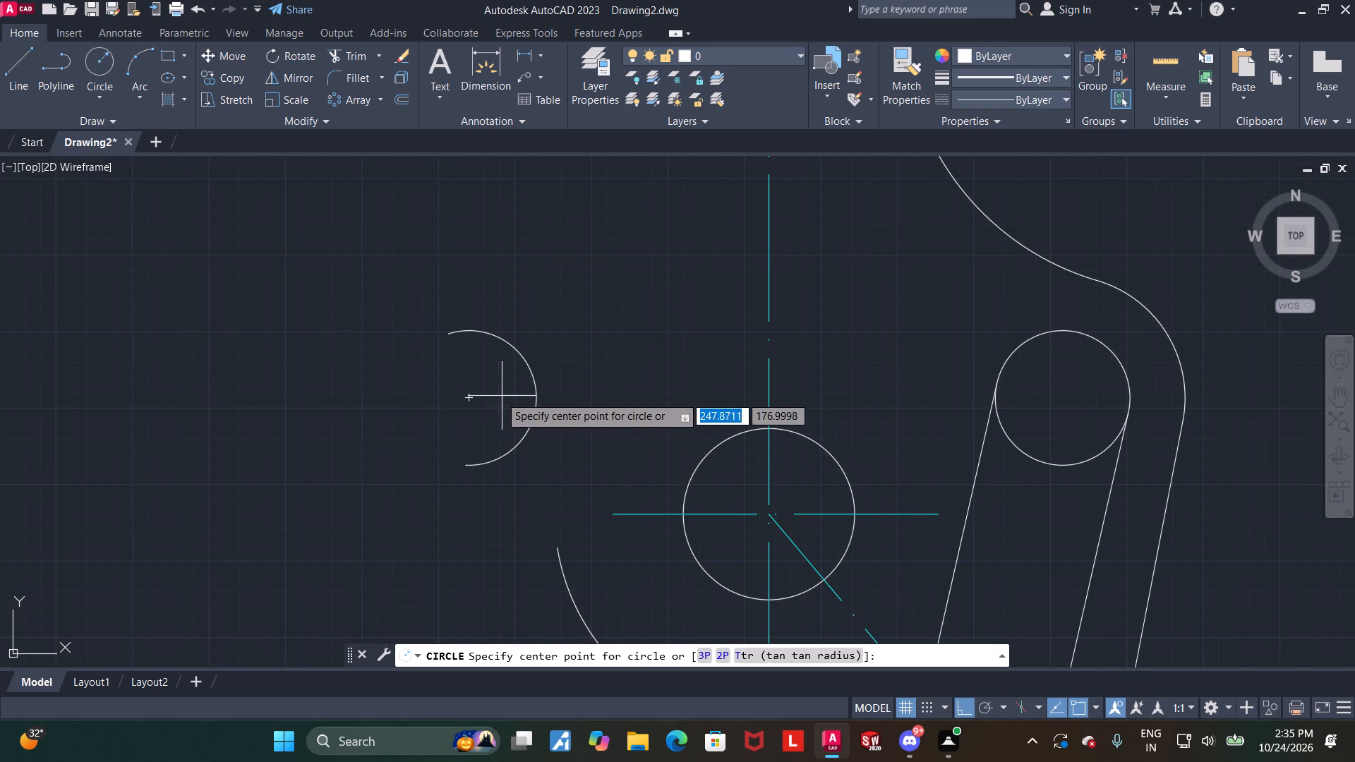
pyautogui.click(468, 399)
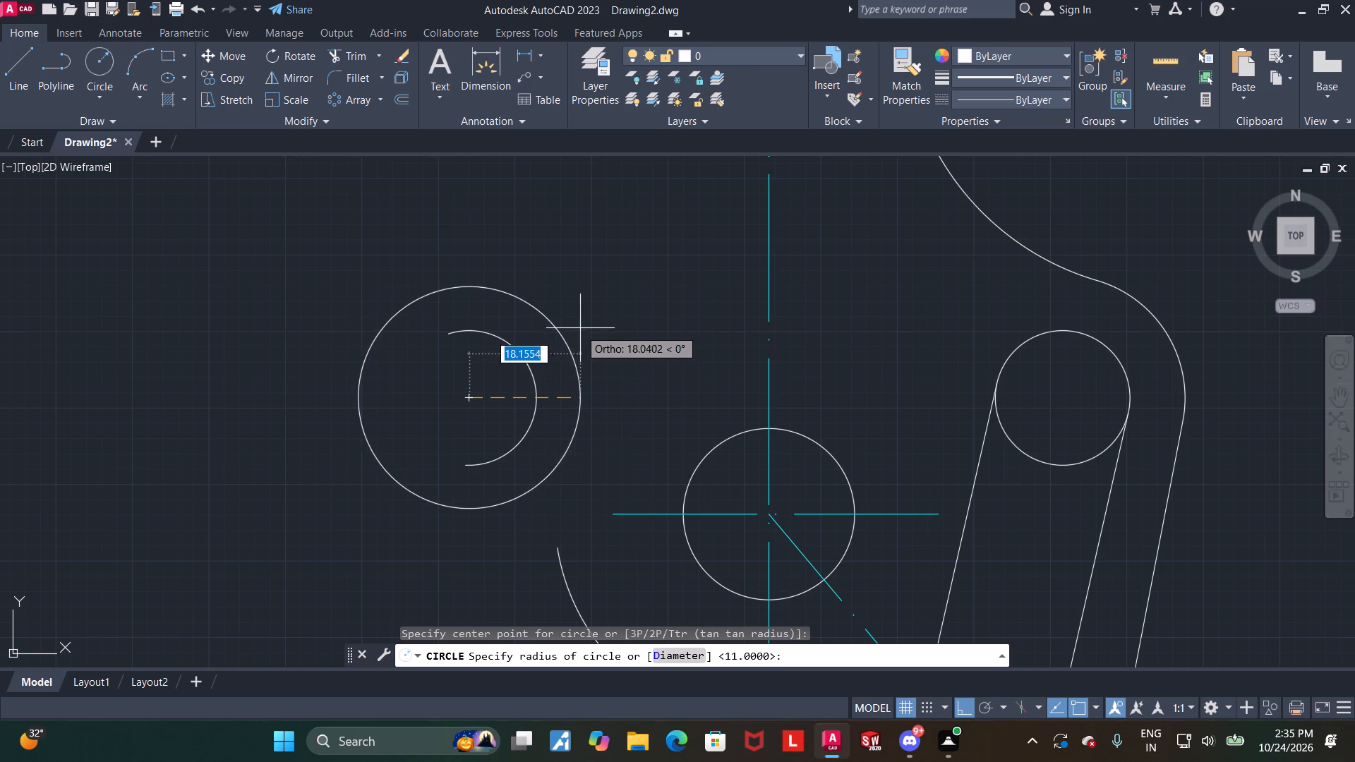
pyautogui.write('22')
pyautogui.press('Return')
pyautogui.press('Escape')
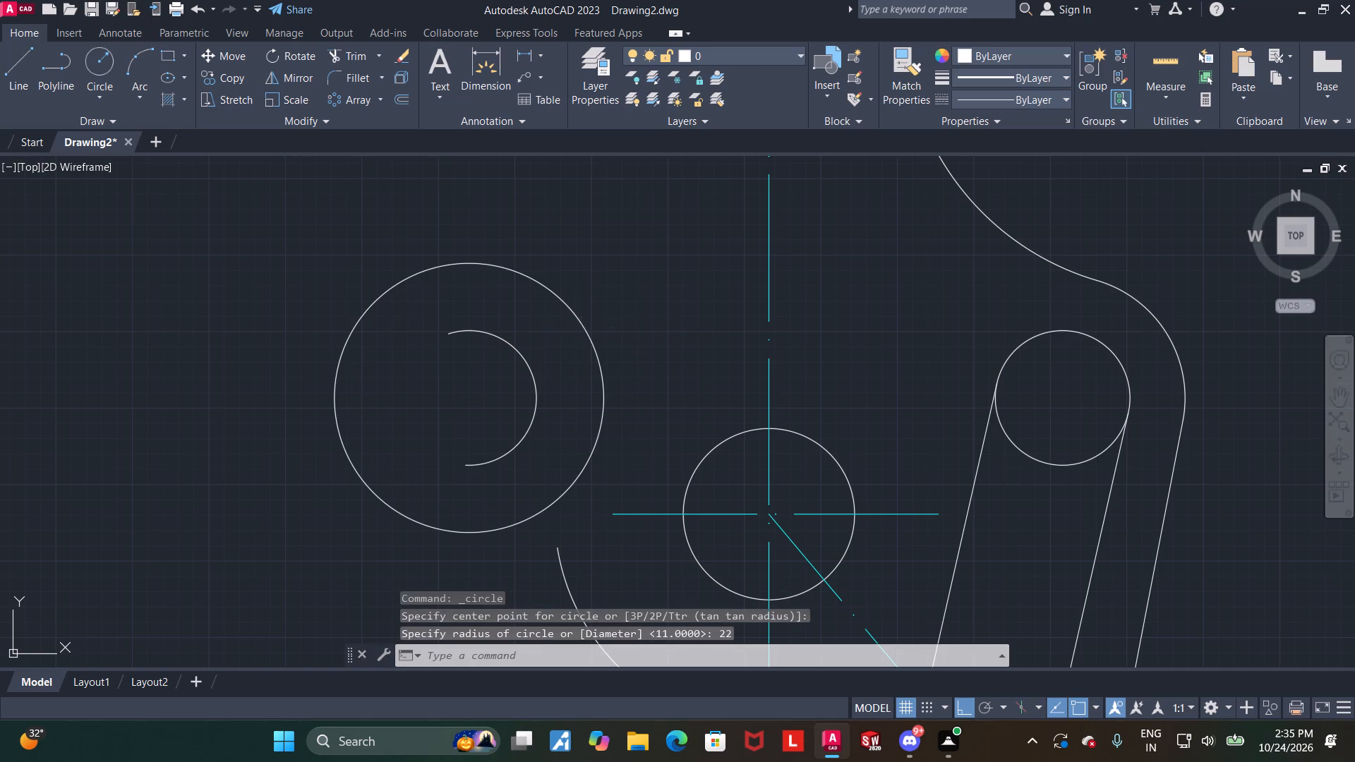
# Erase the leftover arc inside the radius 22 circle.
pyautogui.click(529, 366)
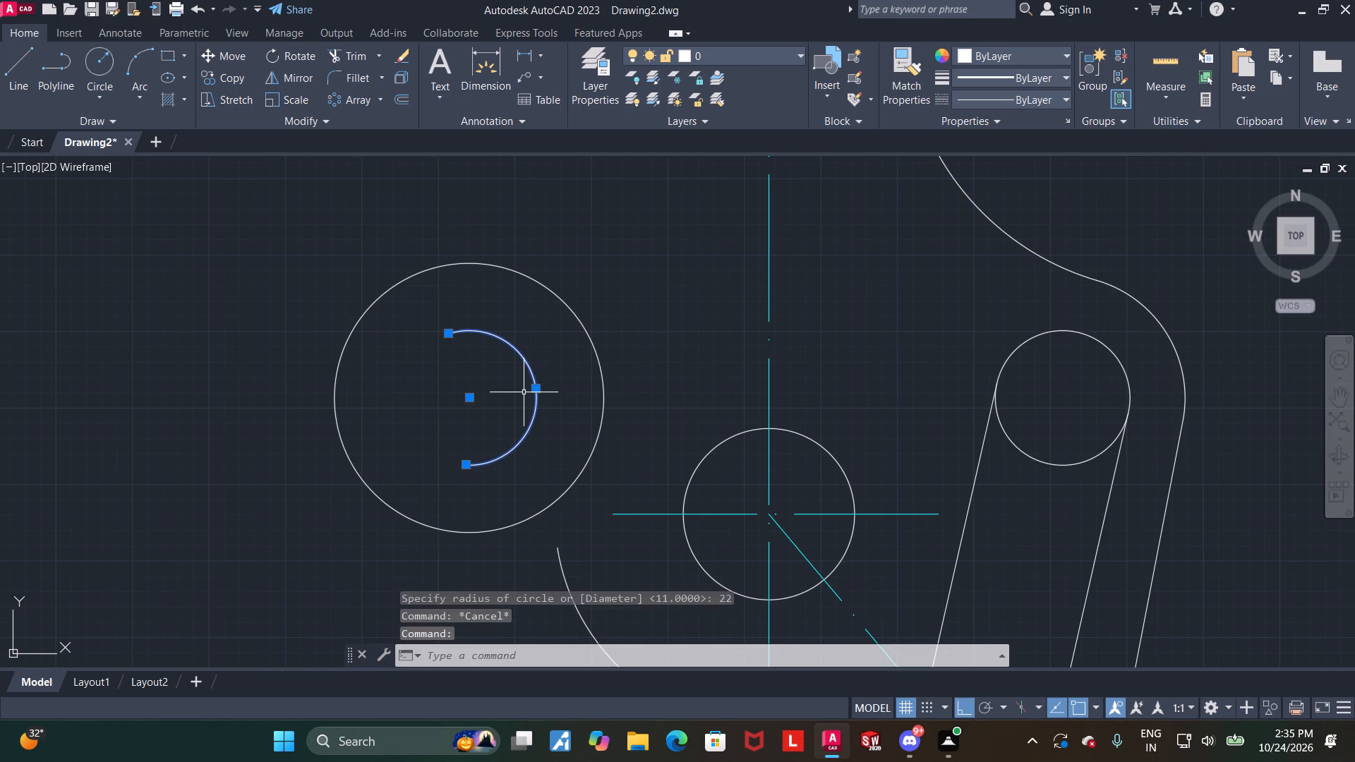
pyautogui.press('Delete')
# Draw a circle of radius 11 concentric with the left lobe's radius 22 circle.
pyautogui.click(107, 65)
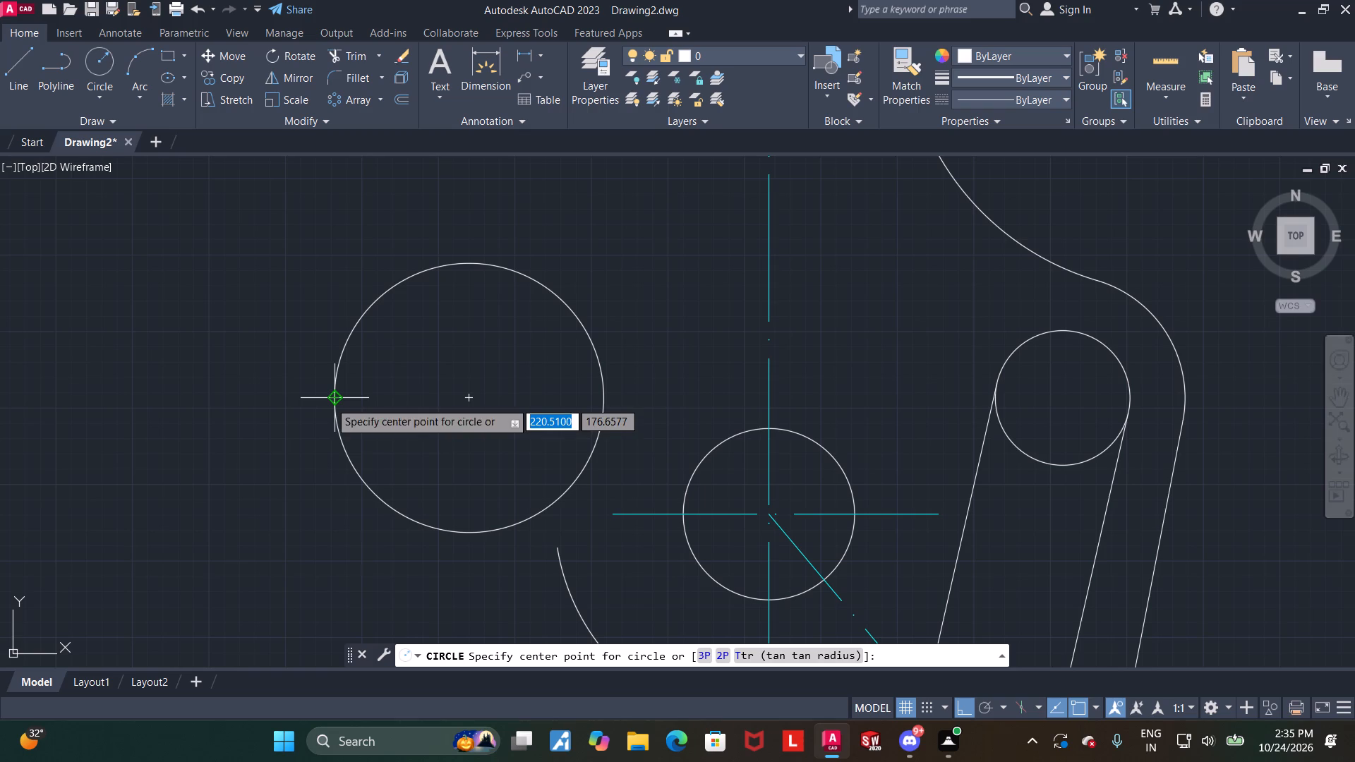
pyautogui.click(467, 397)
pyautogui.write('11')
pyautogui.press('Return')
pyautogui.press('Escape')
# Draw a radius 16 circle tangent to the underside of the radius 22 circle and to the lower-left profile arc.
pyautogui.scroll(-2, 484, 387)
pyautogui.moveTo(463, 461); pyautogui.dragTo(440, 335, button='middle')
pyautogui.scroll(1, 445, 327)
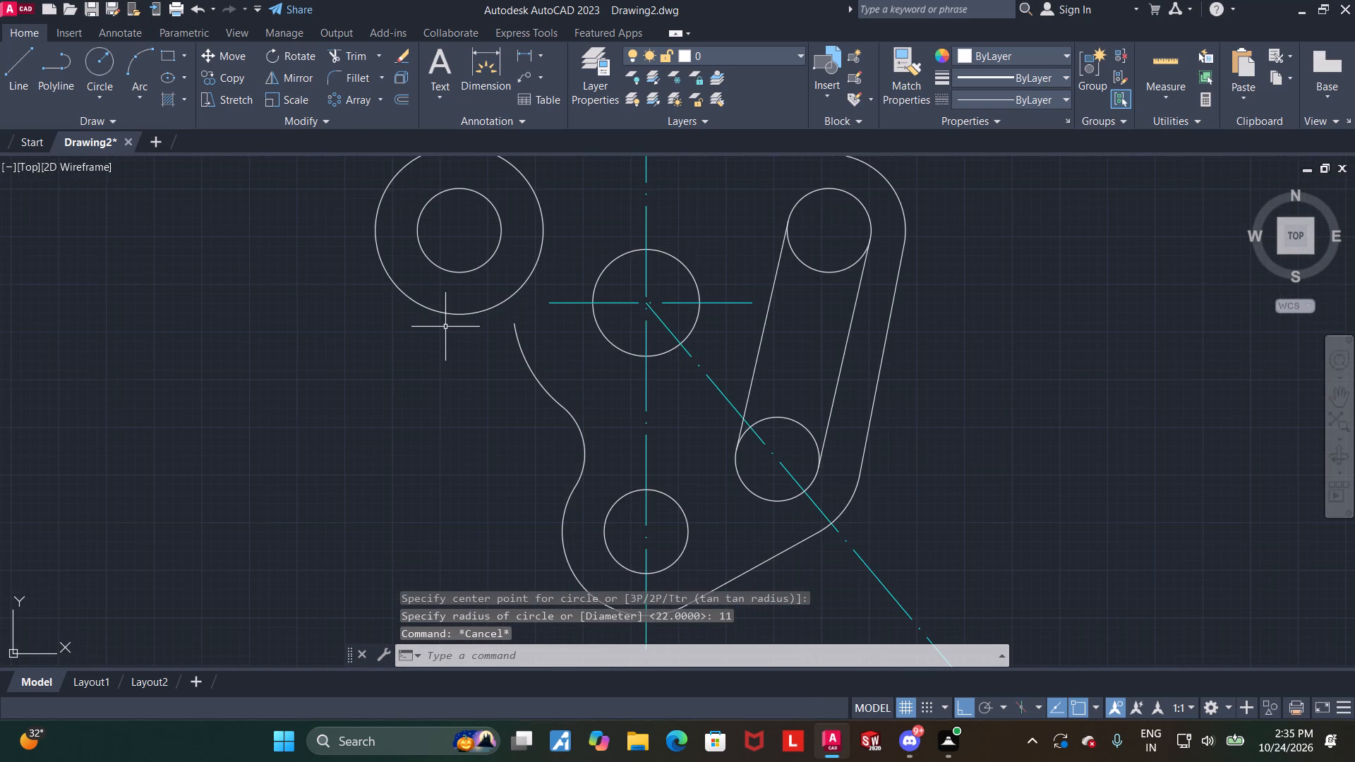
pyautogui.scroll(1, 505, 327)
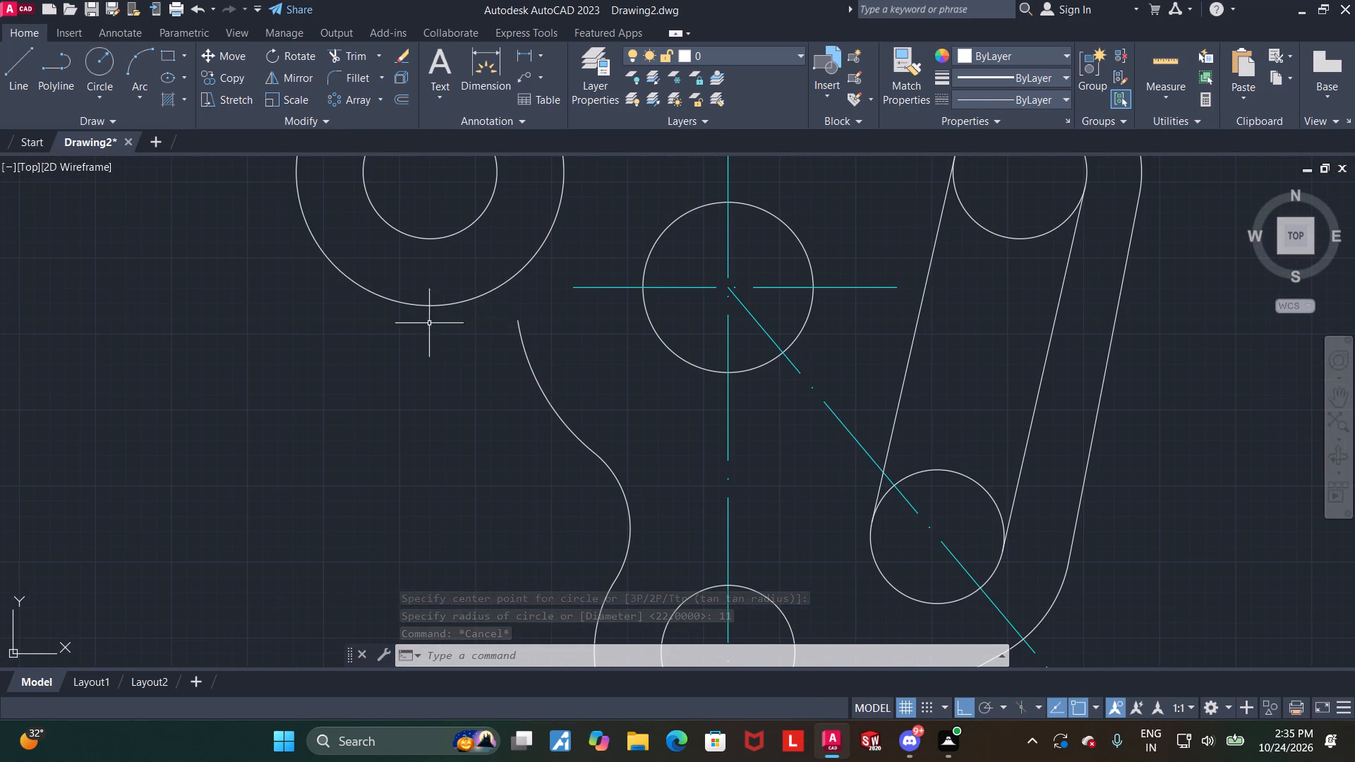
pyautogui.click(108, 85)
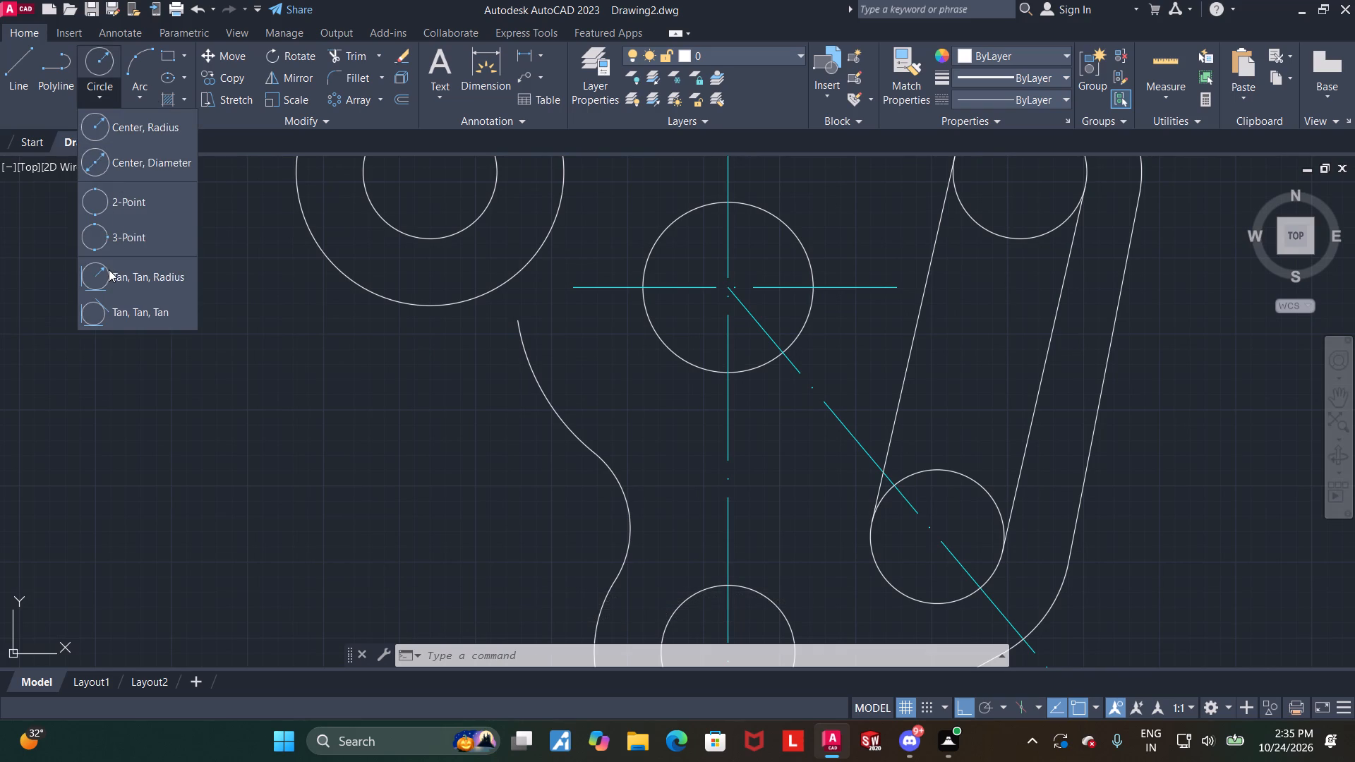
pyautogui.press('Escape')
pyautogui.moveTo(551, 379); pyautogui.dragTo(530, 466, button='middle')
pyautogui.click(118, 98)
pyautogui.click(112, 274)
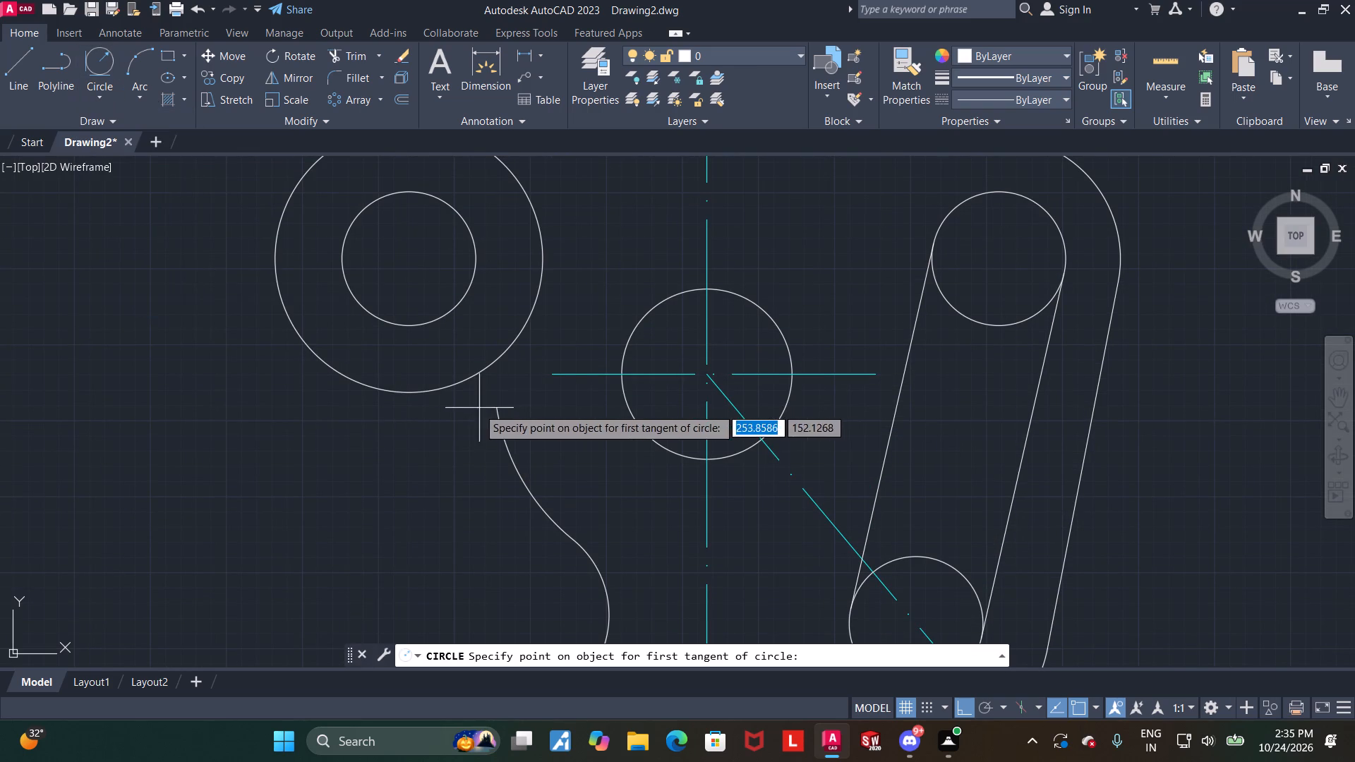
pyautogui.click(421, 393)
pyautogui.click(500, 437)
pyautogui.write('16')
pyautogui.press('Return')
pyautogui.press('Escape')
# Trim the radius 16 circle to its connecting arc and cut off the protruding upper end of the lower-left profile arc.
pyautogui.click(360, 48)
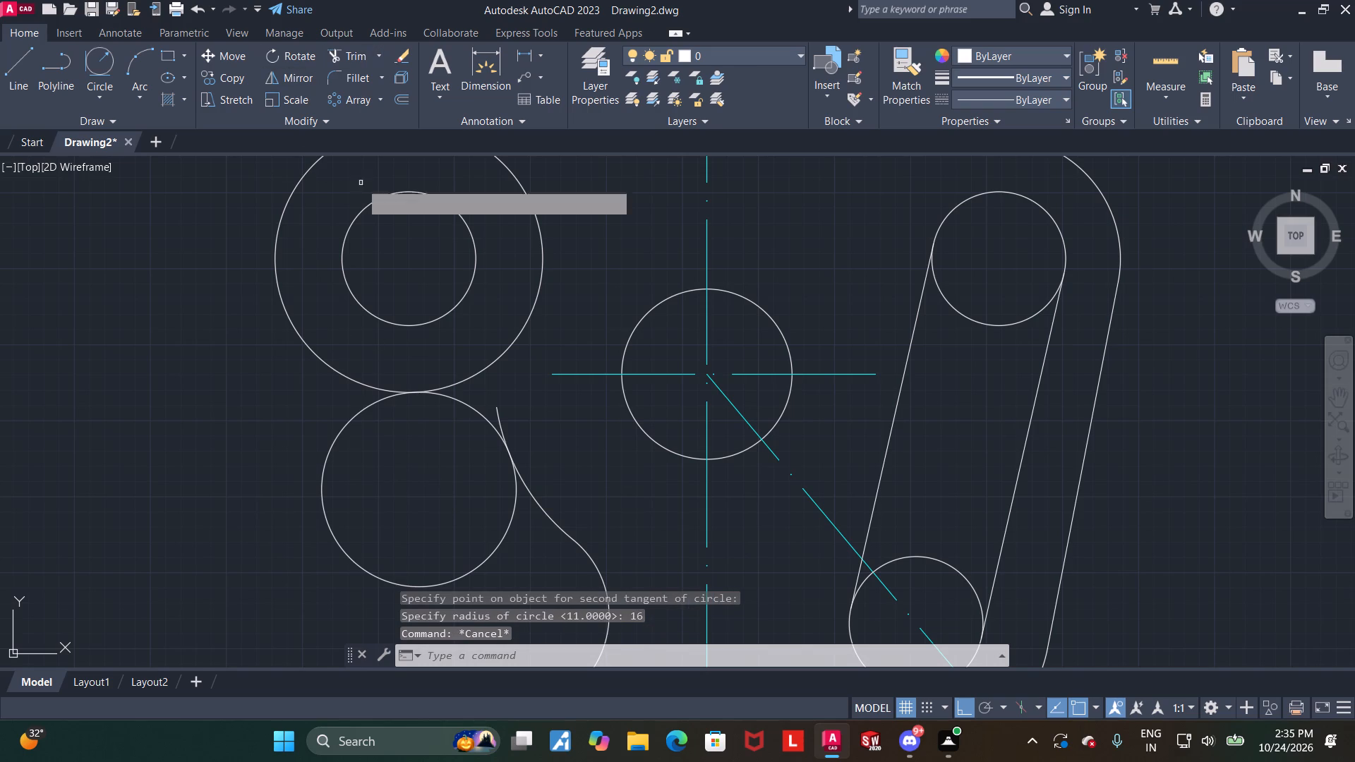
pyautogui.moveTo(375, 502); pyautogui.dragTo(270, 624)
pyautogui.click(501, 412)
pyautogui.click(493, 409)
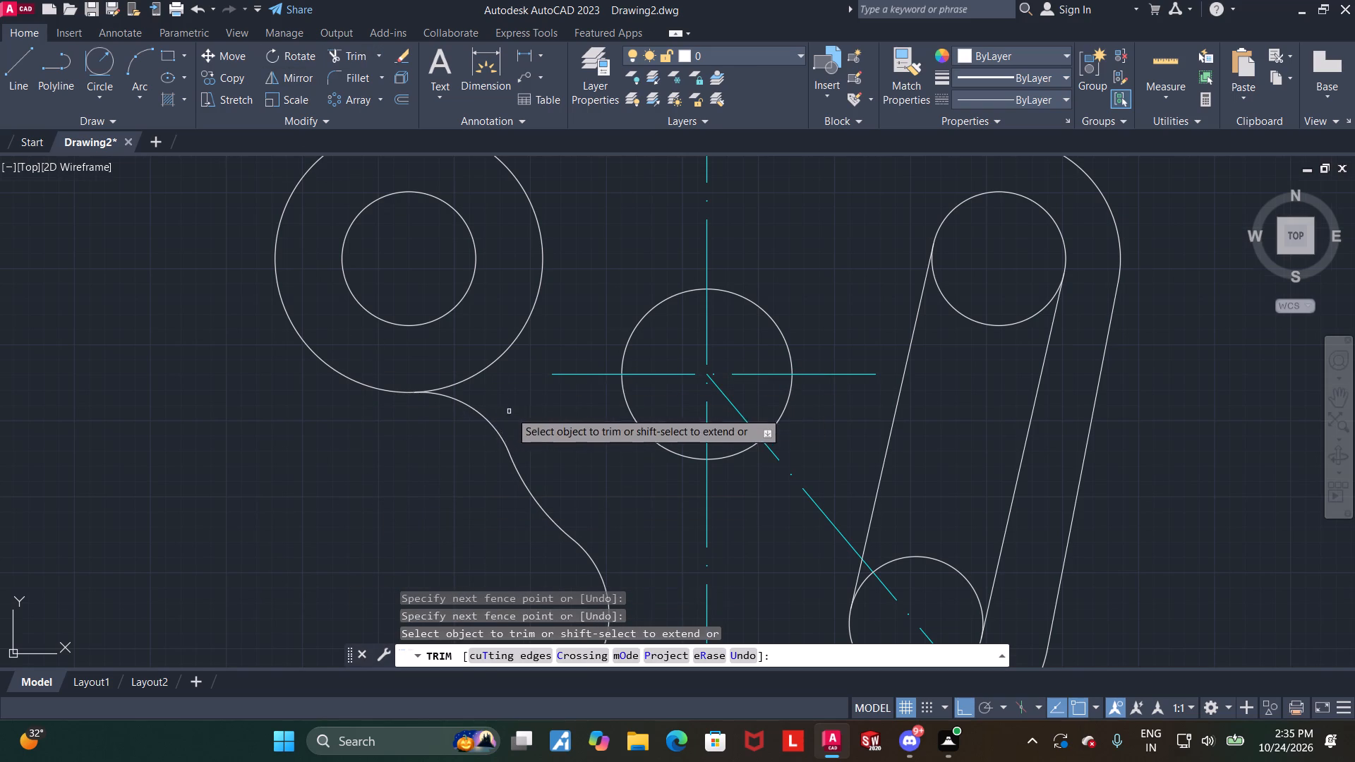
pyautogui.scroll(-1, 512, 414)
pyautogui.scroll(-2, 752, 423)
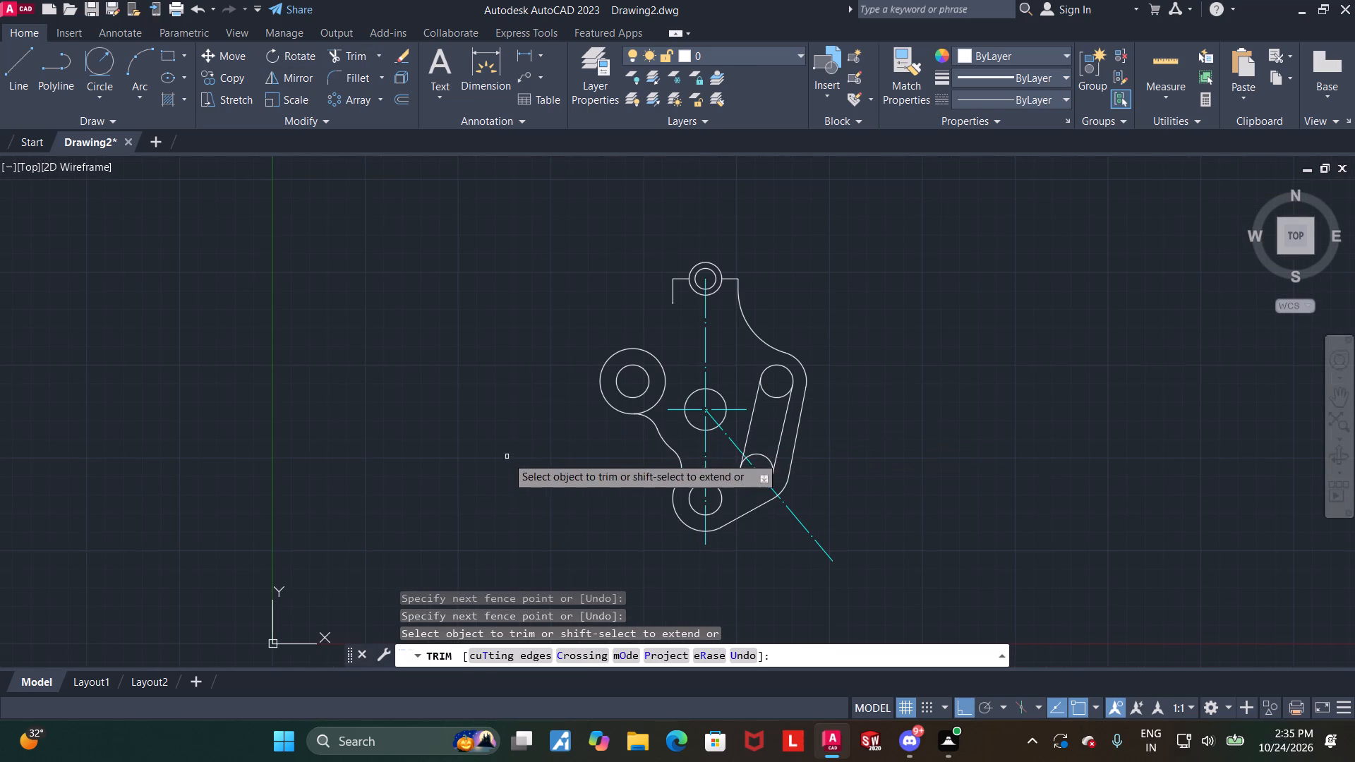
pyautogui.scroll(2, 670, 440)
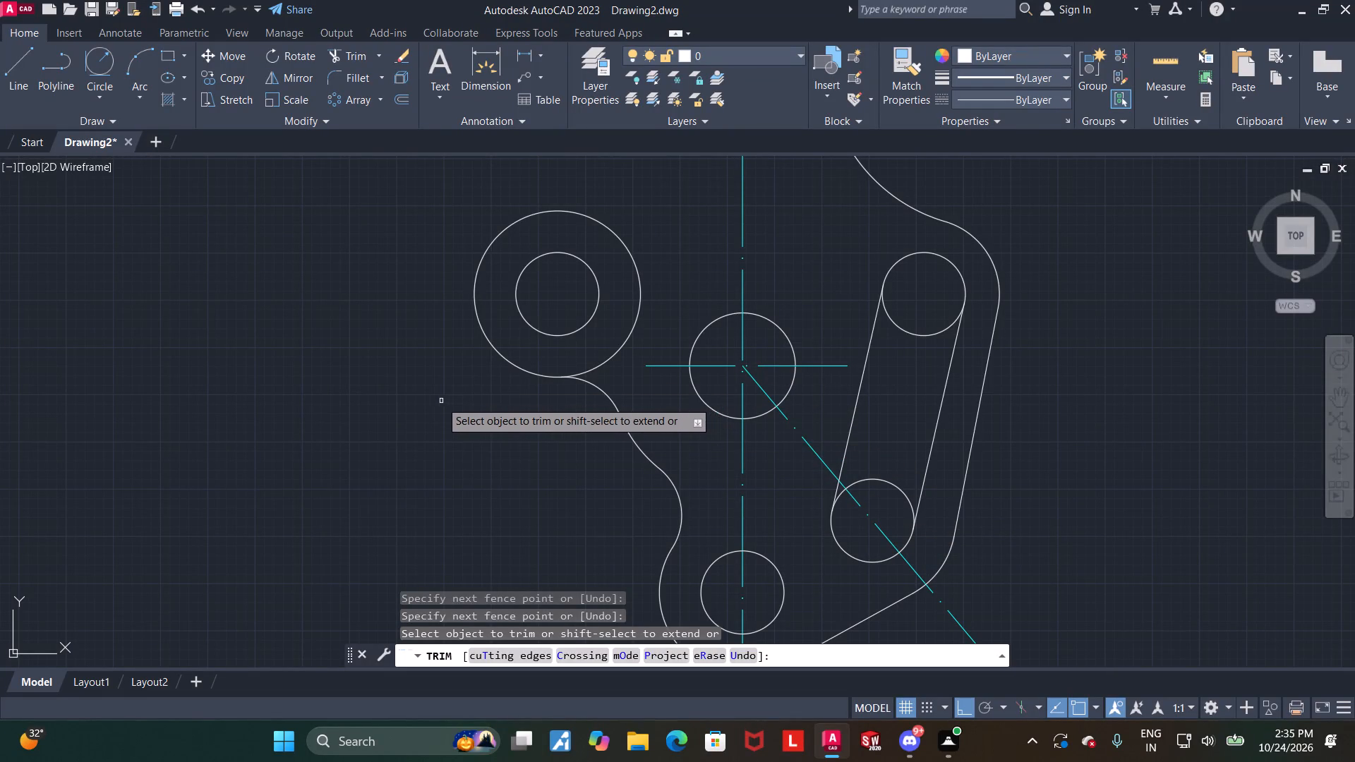
pyautogui.moveTo(410, 411); pyautogui.dragTo(386, 417, button='middle')
pyautogui.moveTo(385, 411); pyautogui.dragTo(234, 471, button='middle')
pyautogui.press('Escape')
# Draw a vertical line downward from the lower end of the top section's left edge.
pyautogui.scroll(-1, 236, 421)
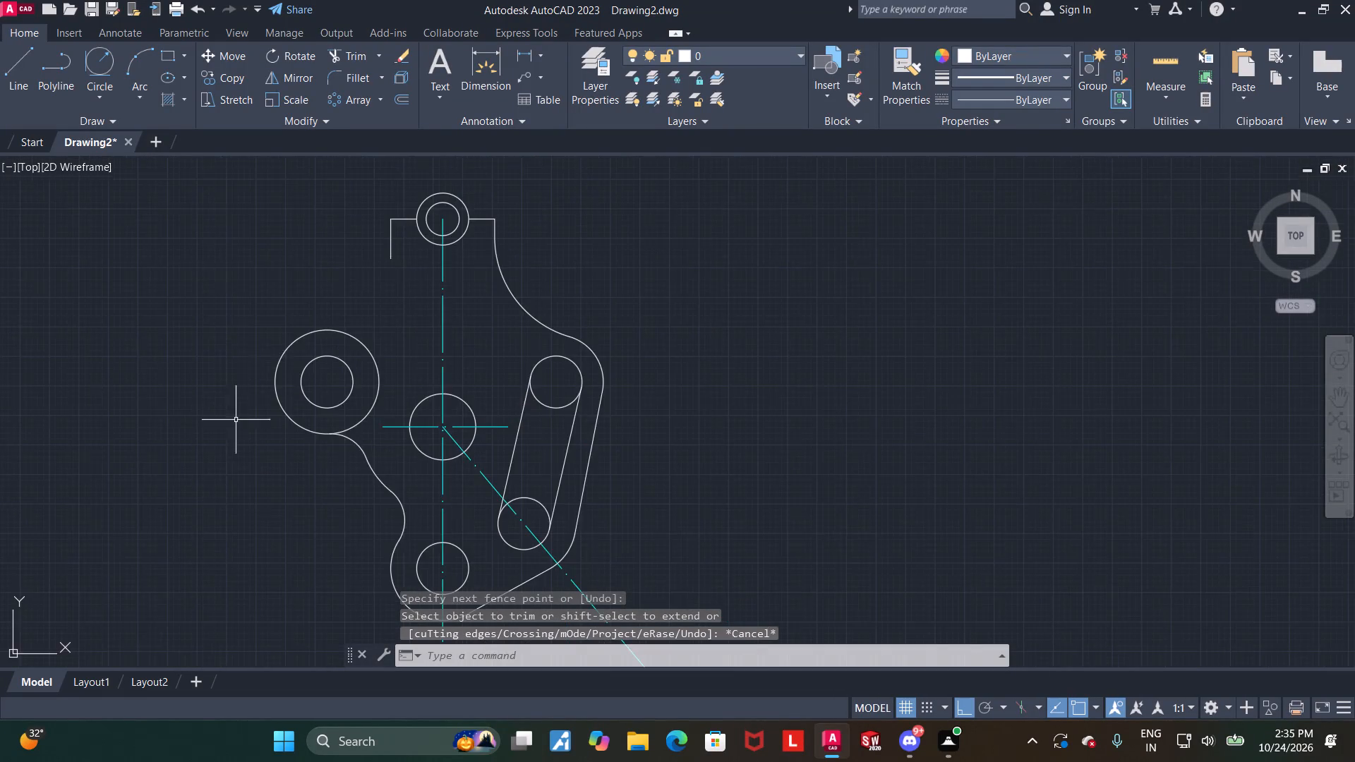
pyautogui.moveTo(271, 346); pyautogui.dragTo(197, 406, button='middle')
pyautogui.scroll(1, 205, 356)
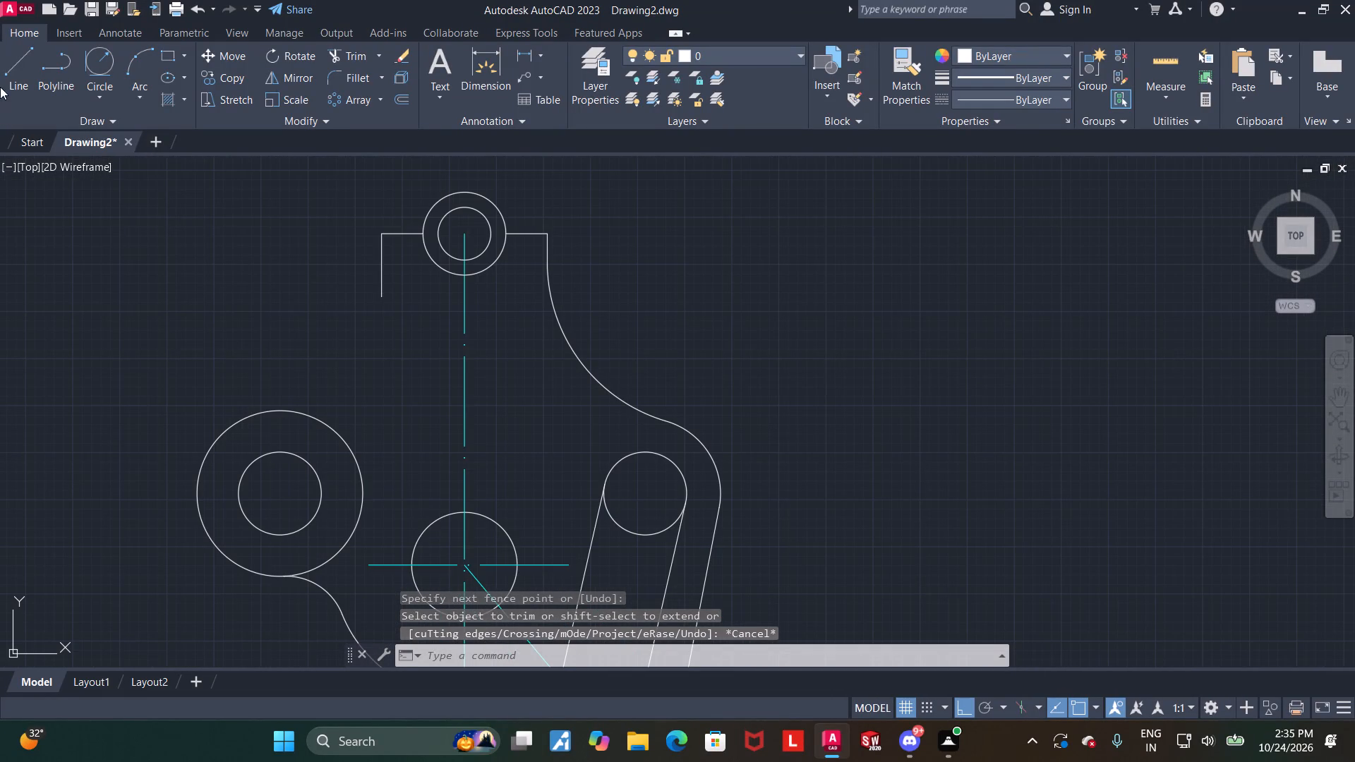
pyautogui.click(20, 69)
pyautogui.press('Escape')
pyautogui.click(383, 288)
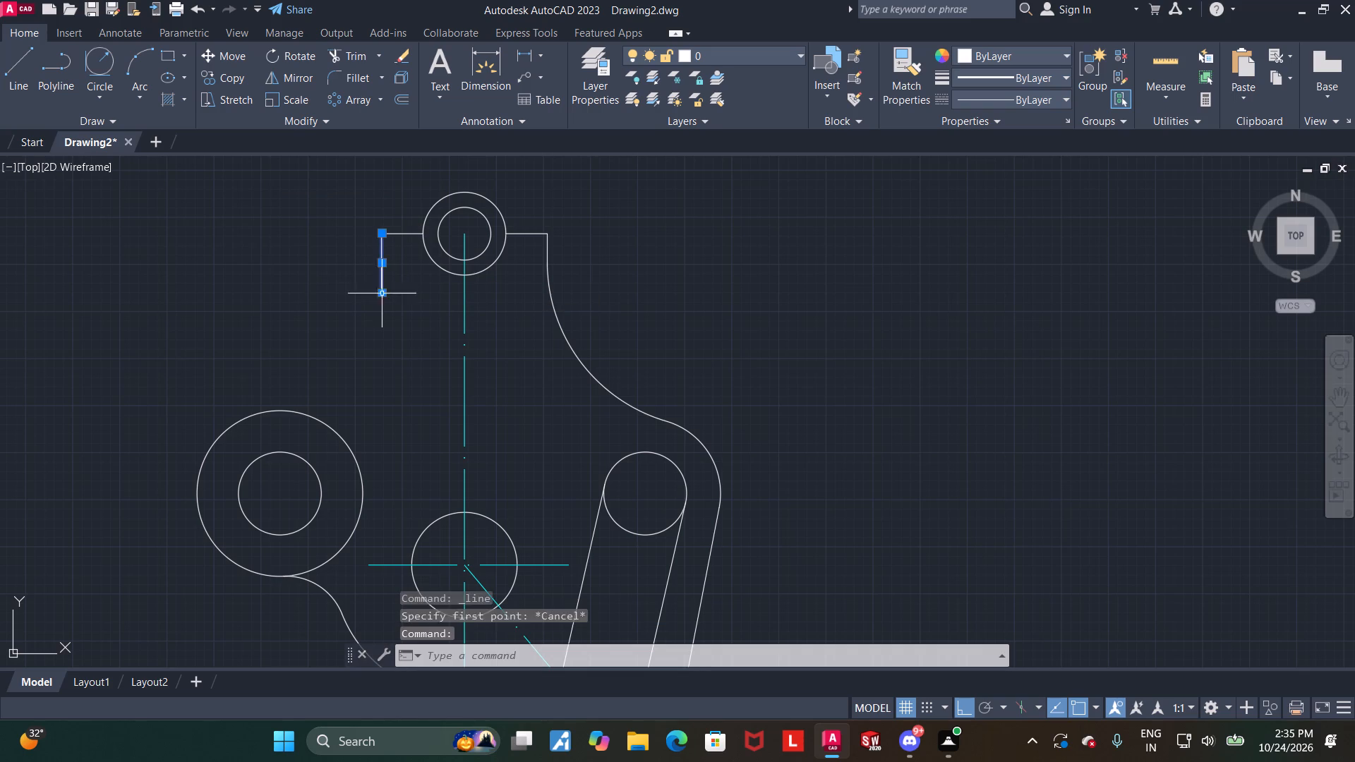
pyautogui.press('Escape')
pyautogui.click(8, 65)
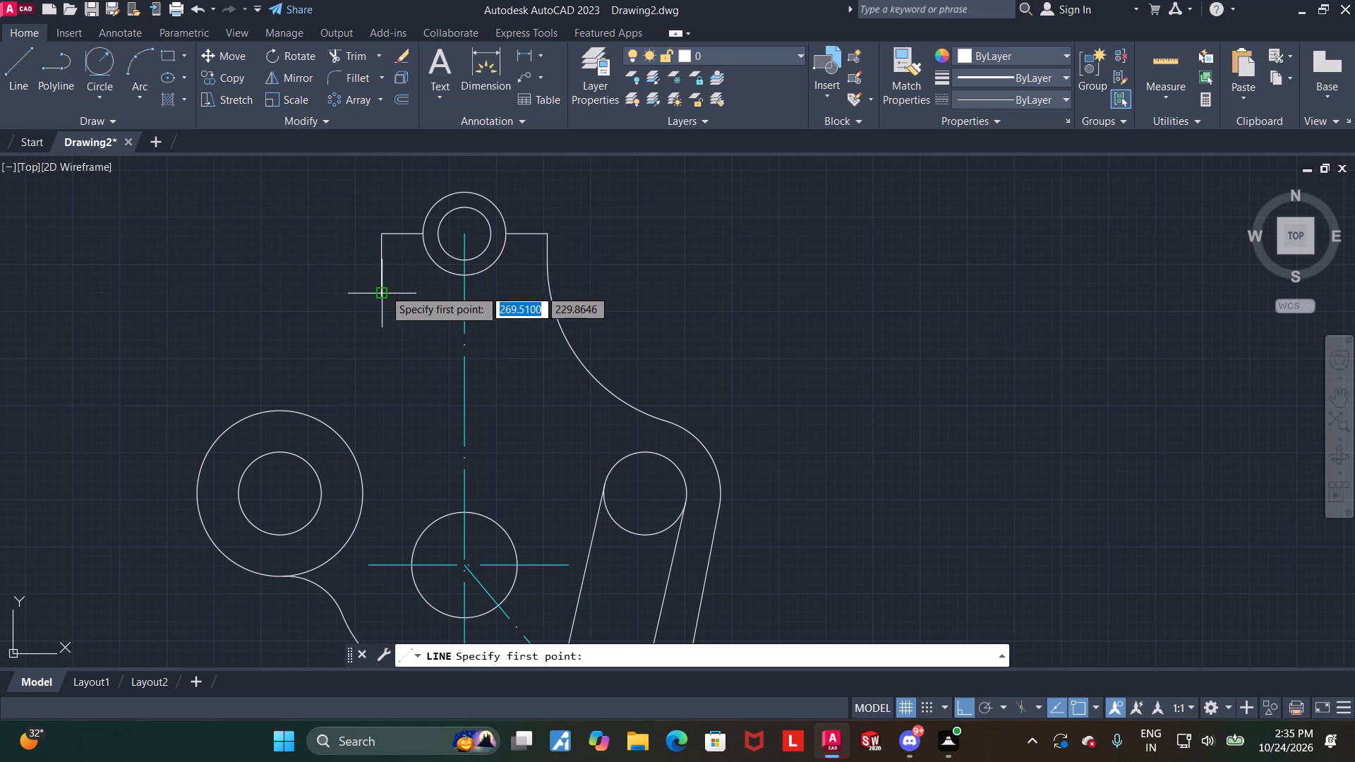
pyautogui.click(382, 294)
pyautogui.click(369, 394)
pyautogui.press('Escape')
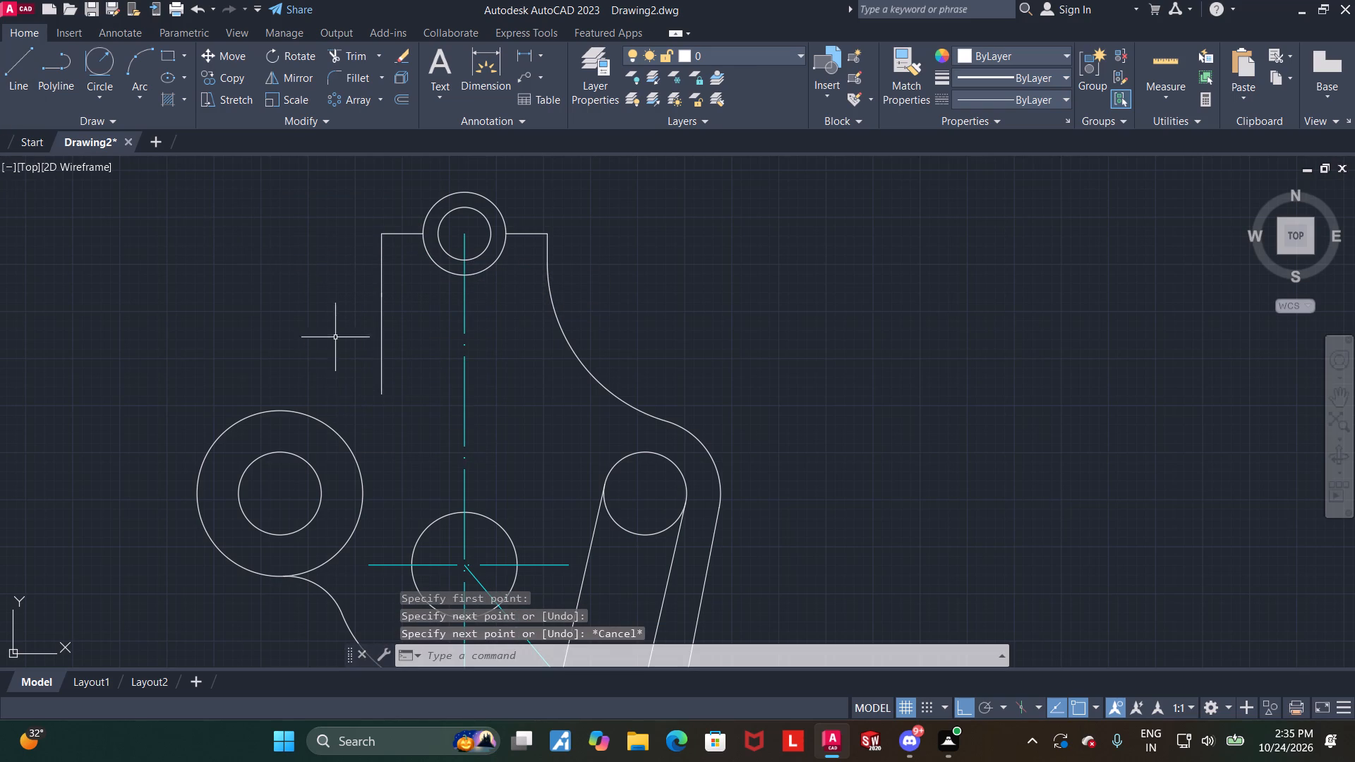
# Fillet the left lobe's radius 22 circle to the new vertical line with radius 44.
pyautogui.click(304, 413)
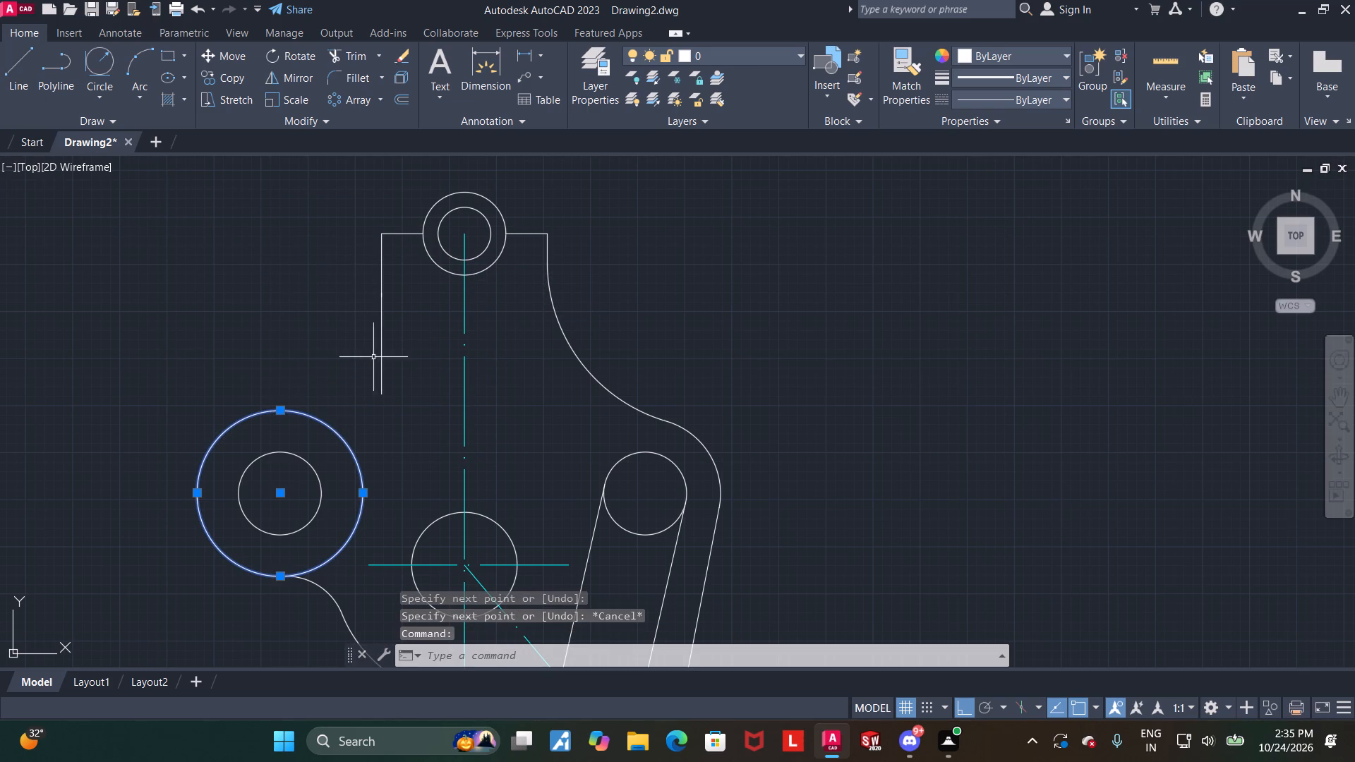
pyautogui.keyDown('shift'); pyautogui.click(381, 356); pyautogui.keyUp('shift')
pyautogui.click(380, 346)
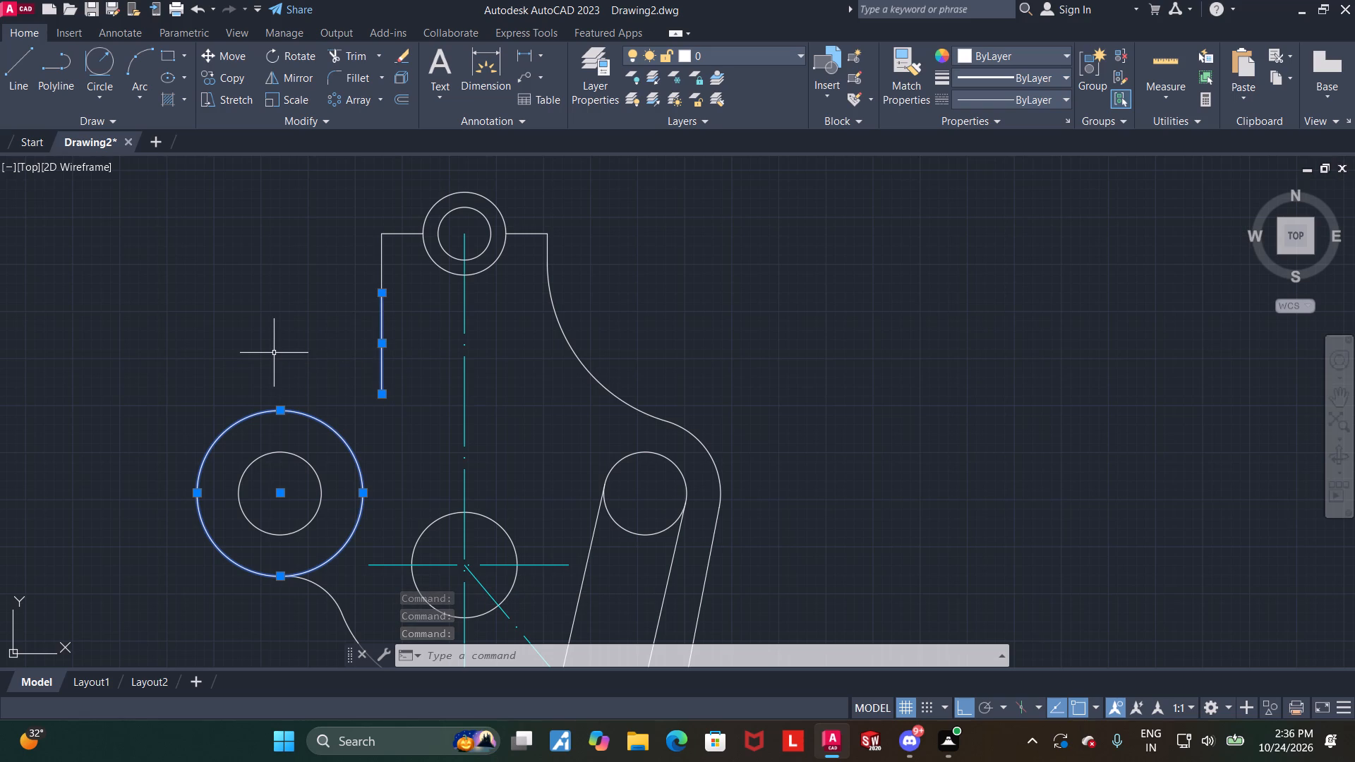
pyautogui.press('Escape')
pyautogui.press('f')
pyautogui.press('Return')
pyautogui.press('r')
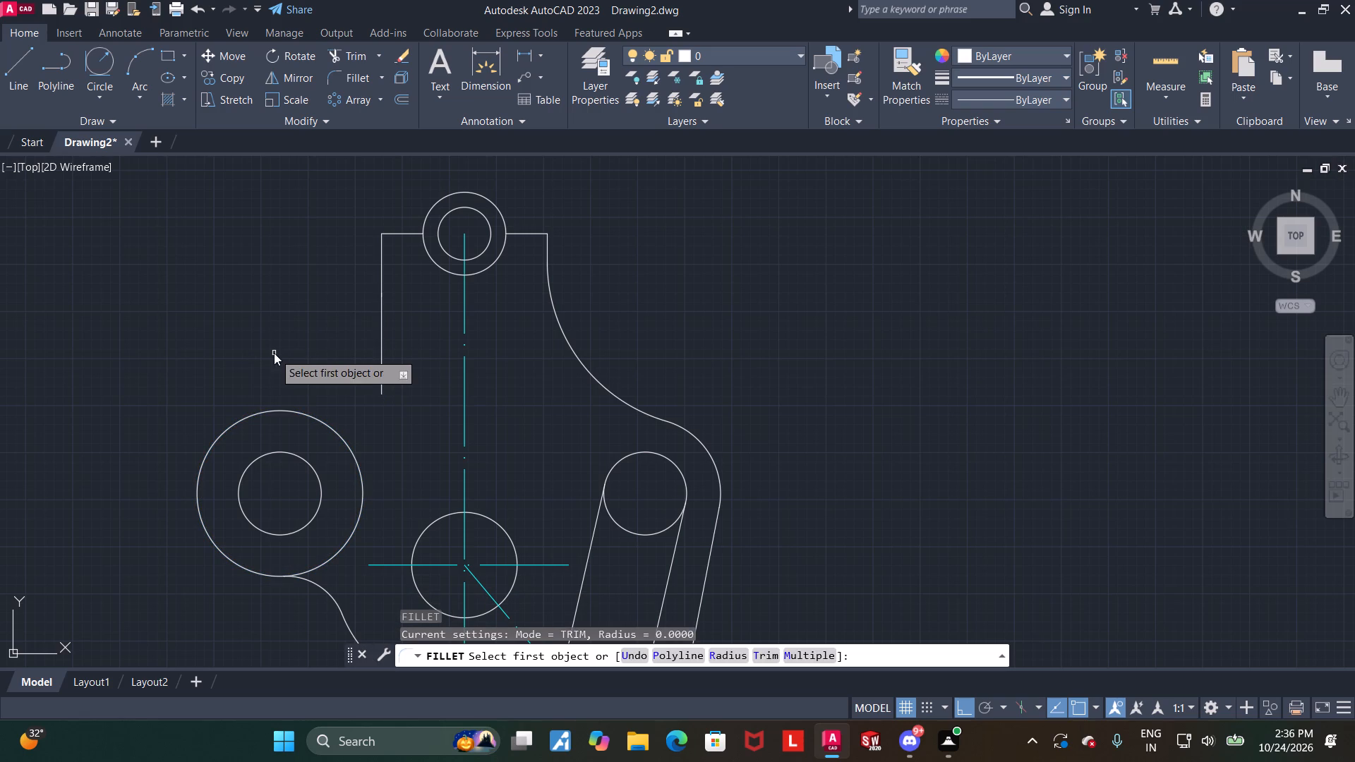
pyautogui.press('Return')
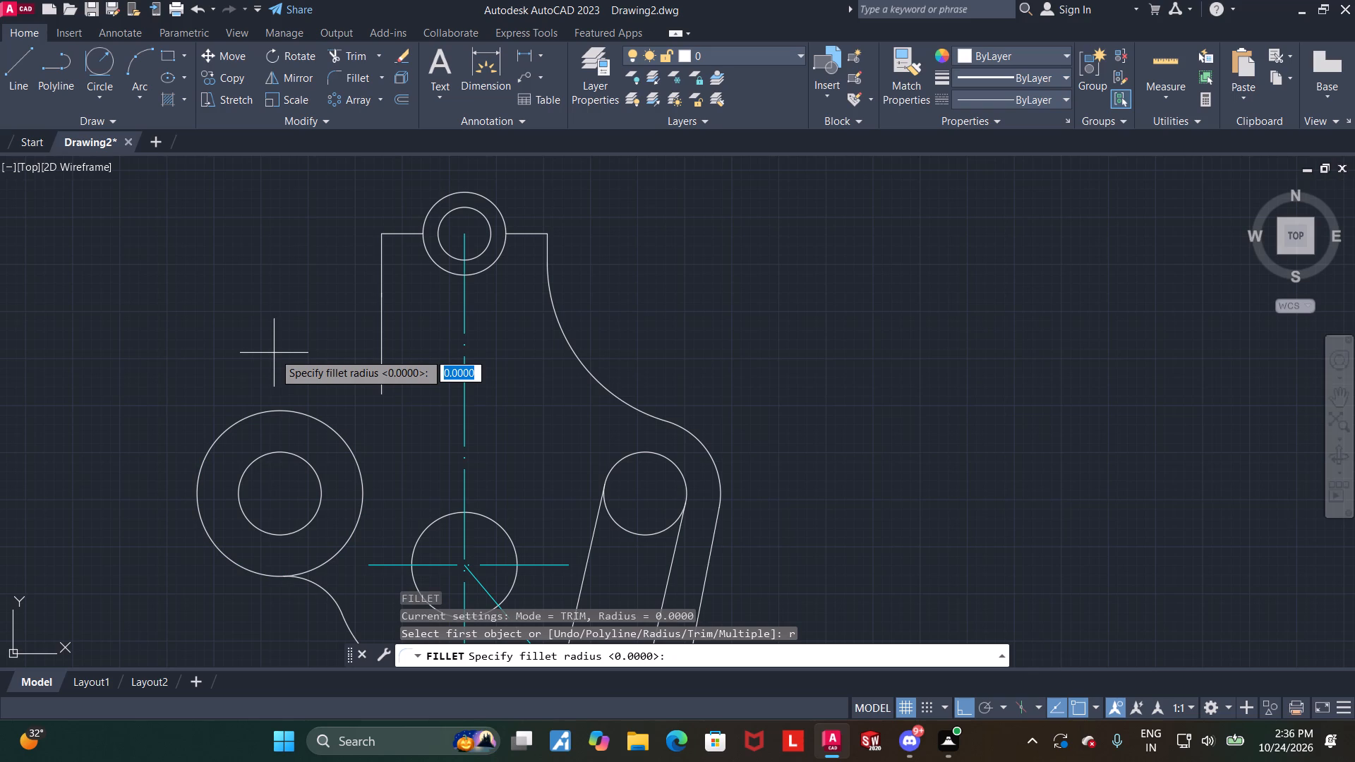
pyautogui.write('44')
pyautogui.press('Return')
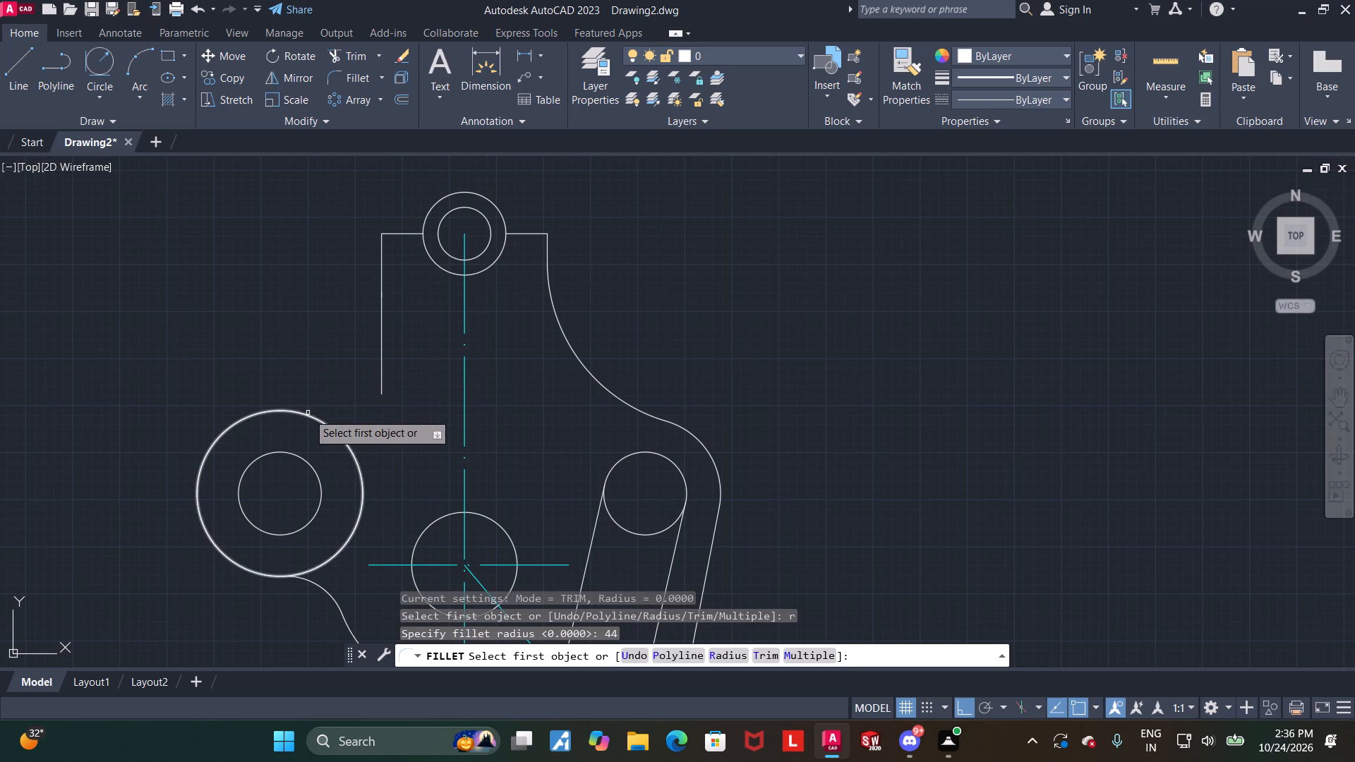
pyautogui.click(308, 413)
pyautogui.click(380, 356)
pyautogui.press('Escape')
# Trim the leftover vertical line extending below the start of the radius 44 fillet.
pyautogui.scroll(2, 383, 284)
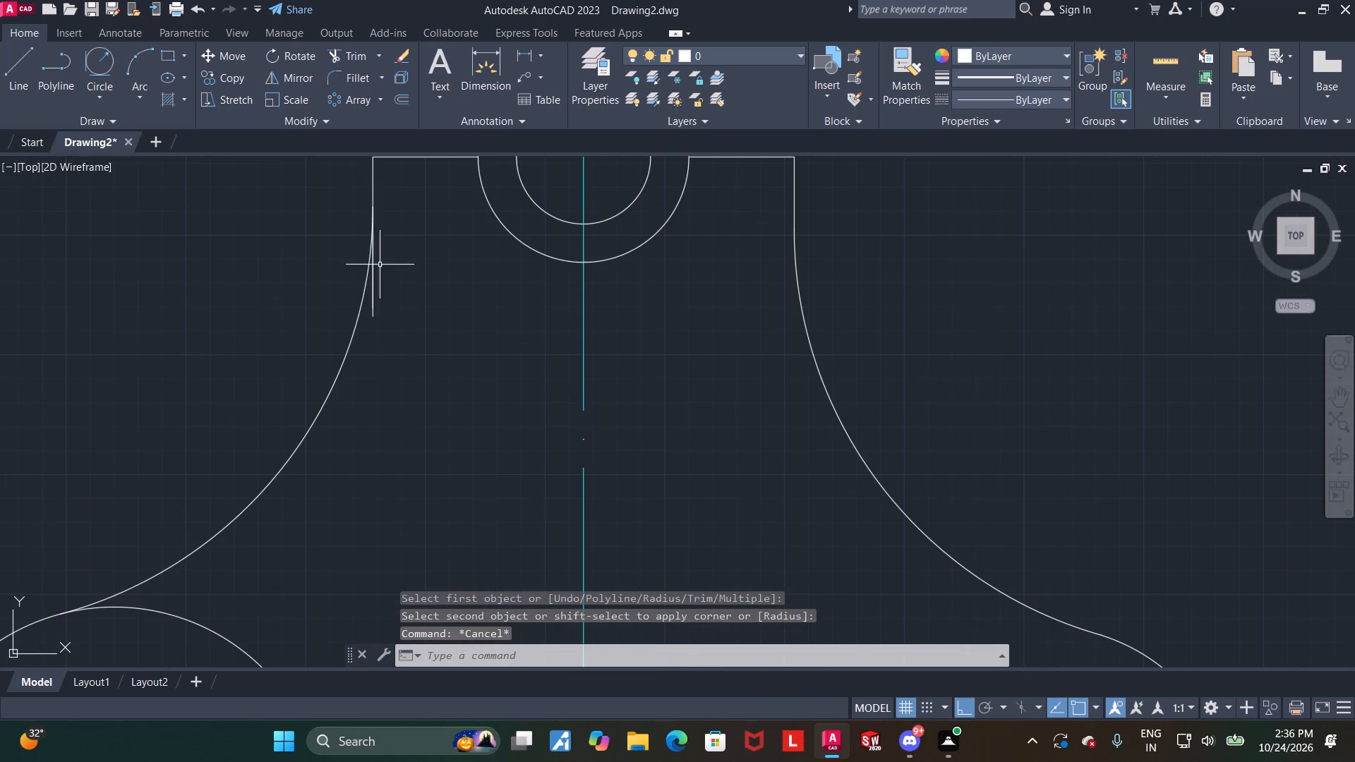
pyautogui.click(369, 56)
pyautogui.click(372, 277)
pyautogui.scroll(-1, 401, 317)
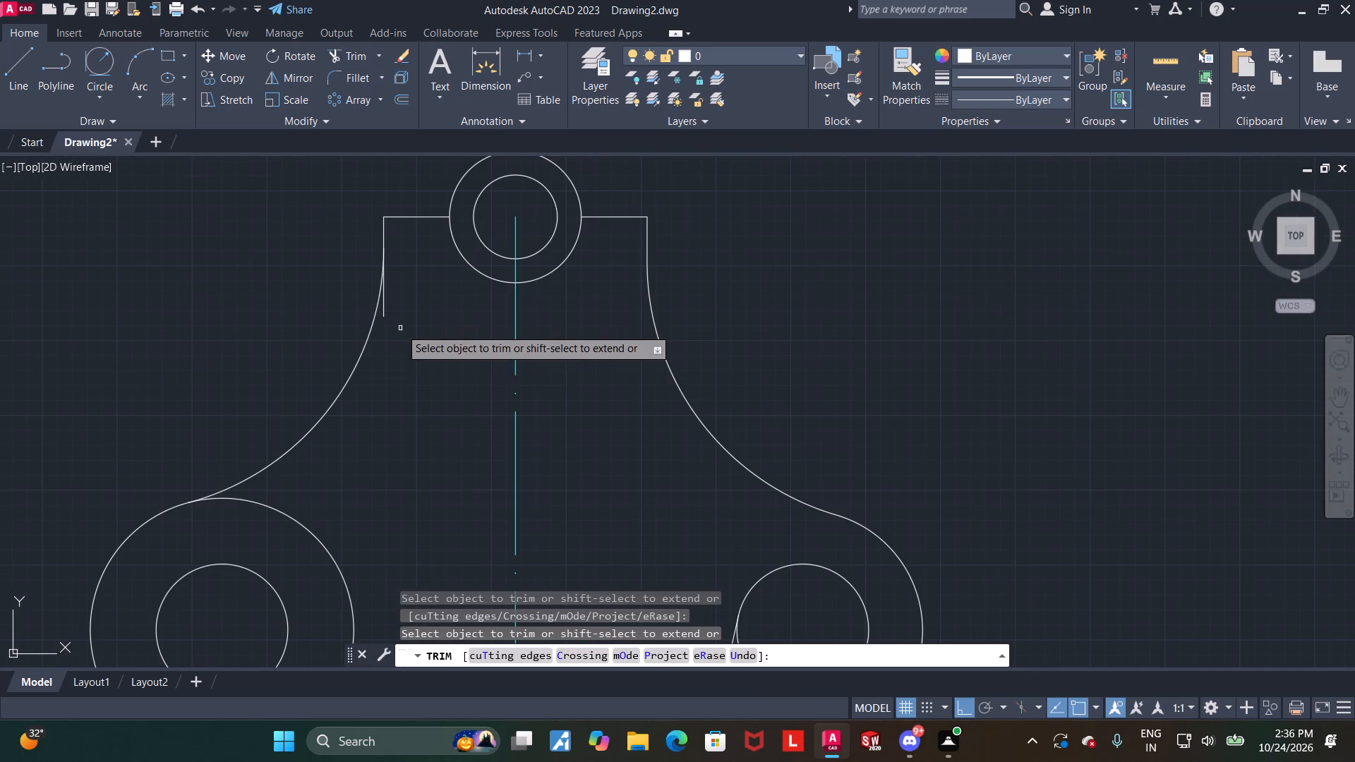
pyautogui.click(385, 309)
pyautogui.click(384, 298)
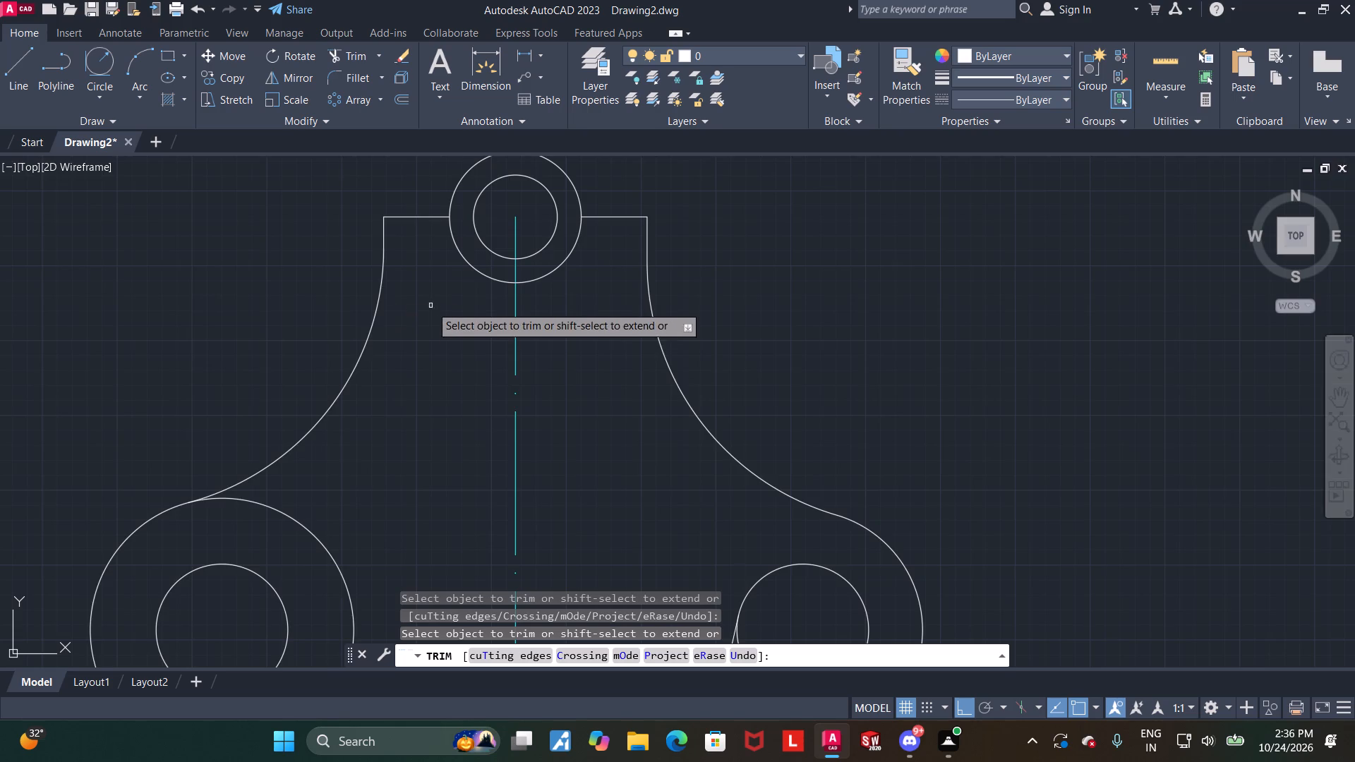
pyautogui.scroll(-3, 430, 315)
pyautogui.scroll(3, 411, 425)
pyautogui.press('Escape')
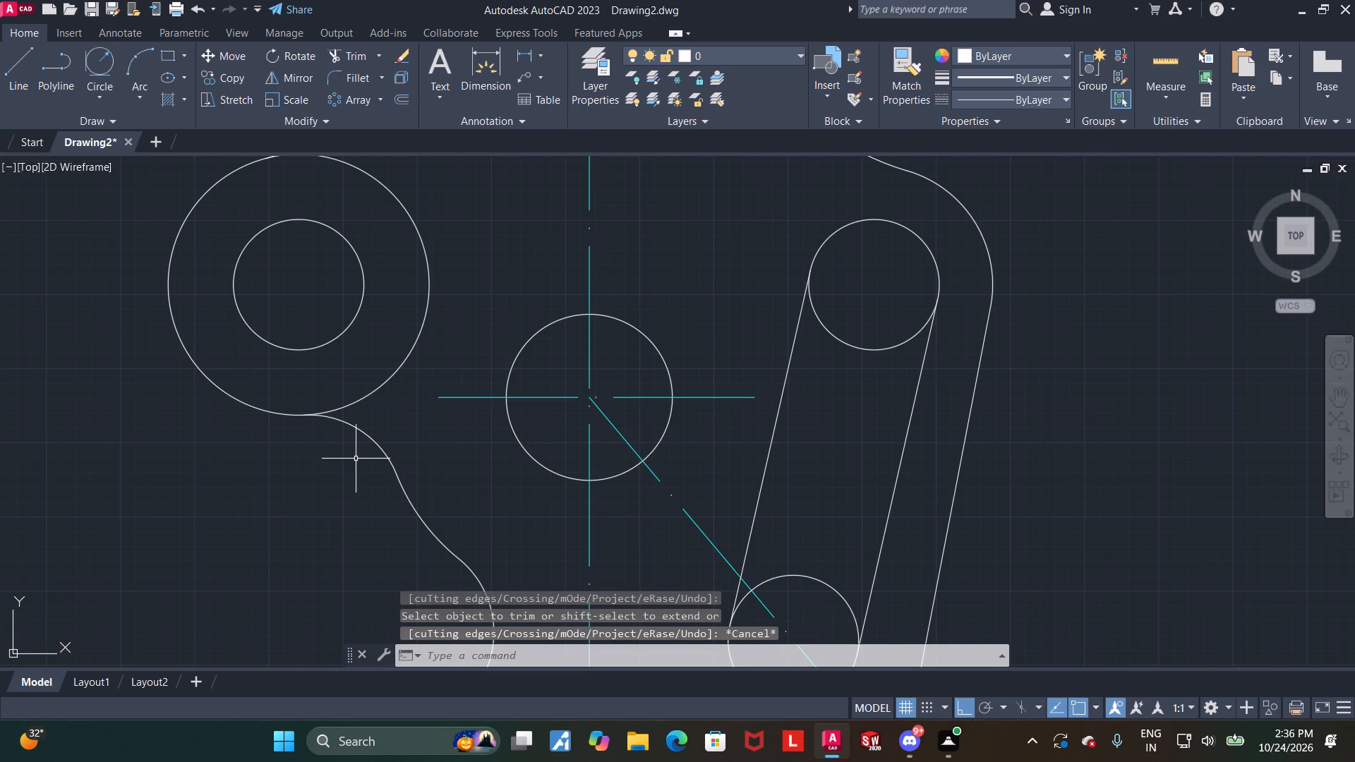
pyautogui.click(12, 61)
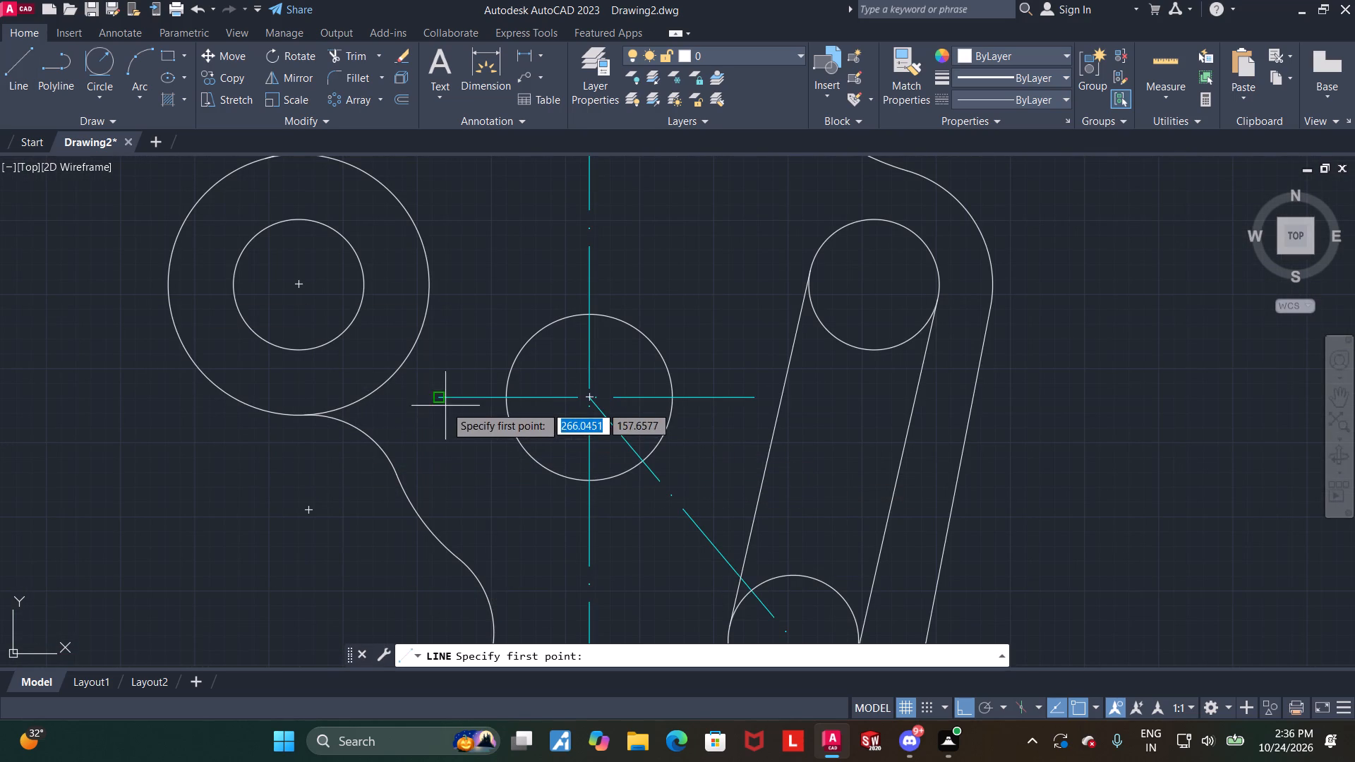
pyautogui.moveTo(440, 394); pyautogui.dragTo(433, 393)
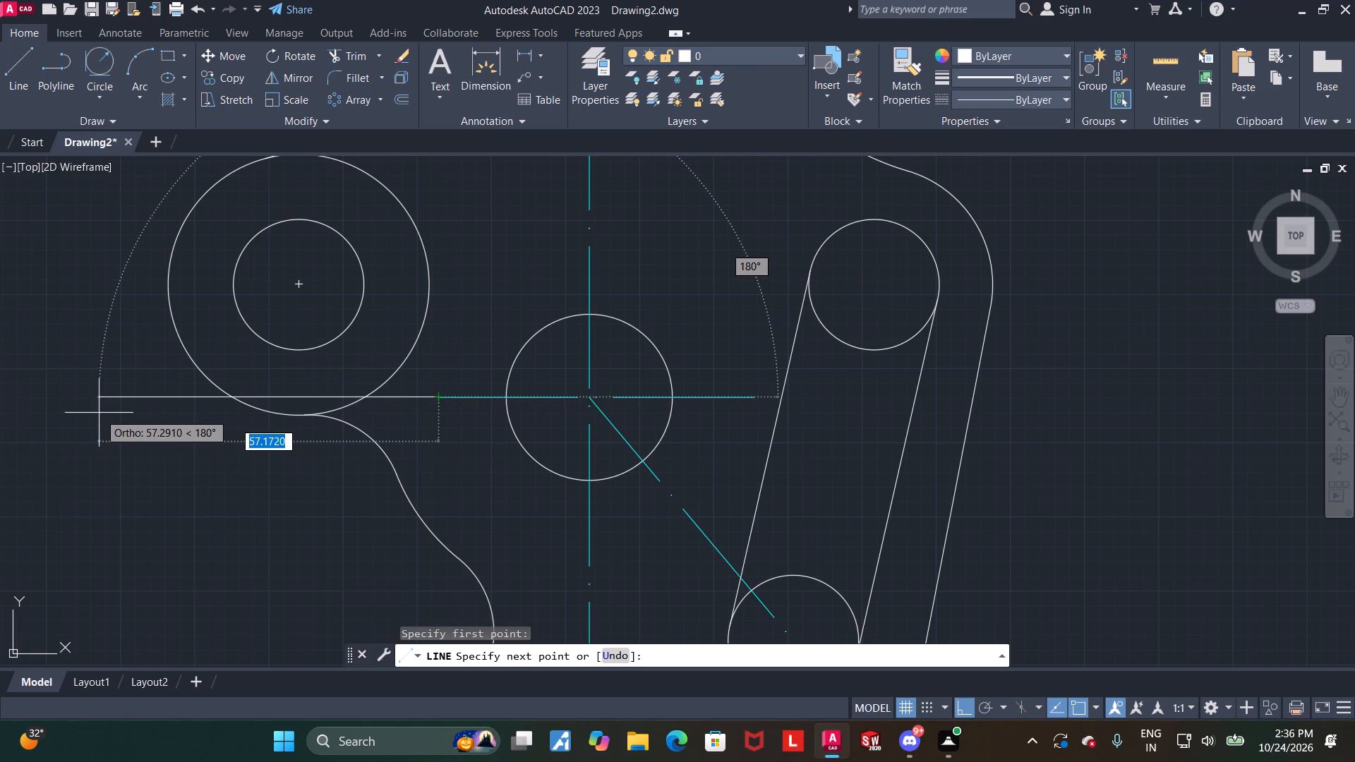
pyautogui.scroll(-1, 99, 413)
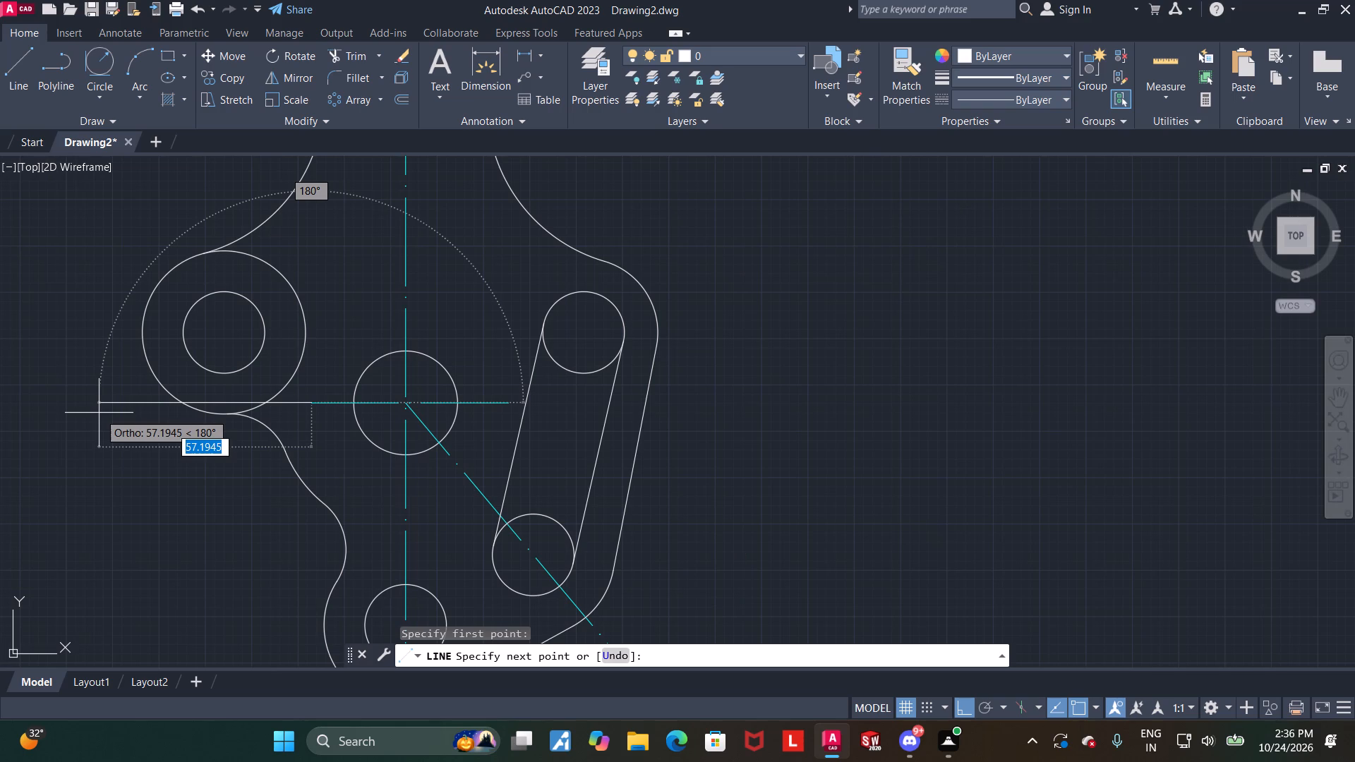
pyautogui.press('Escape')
# Trim away the inner part of the left lobe's outer circle between its two connecting arcs.
pyautogui.scroll(-2, 102, 426)
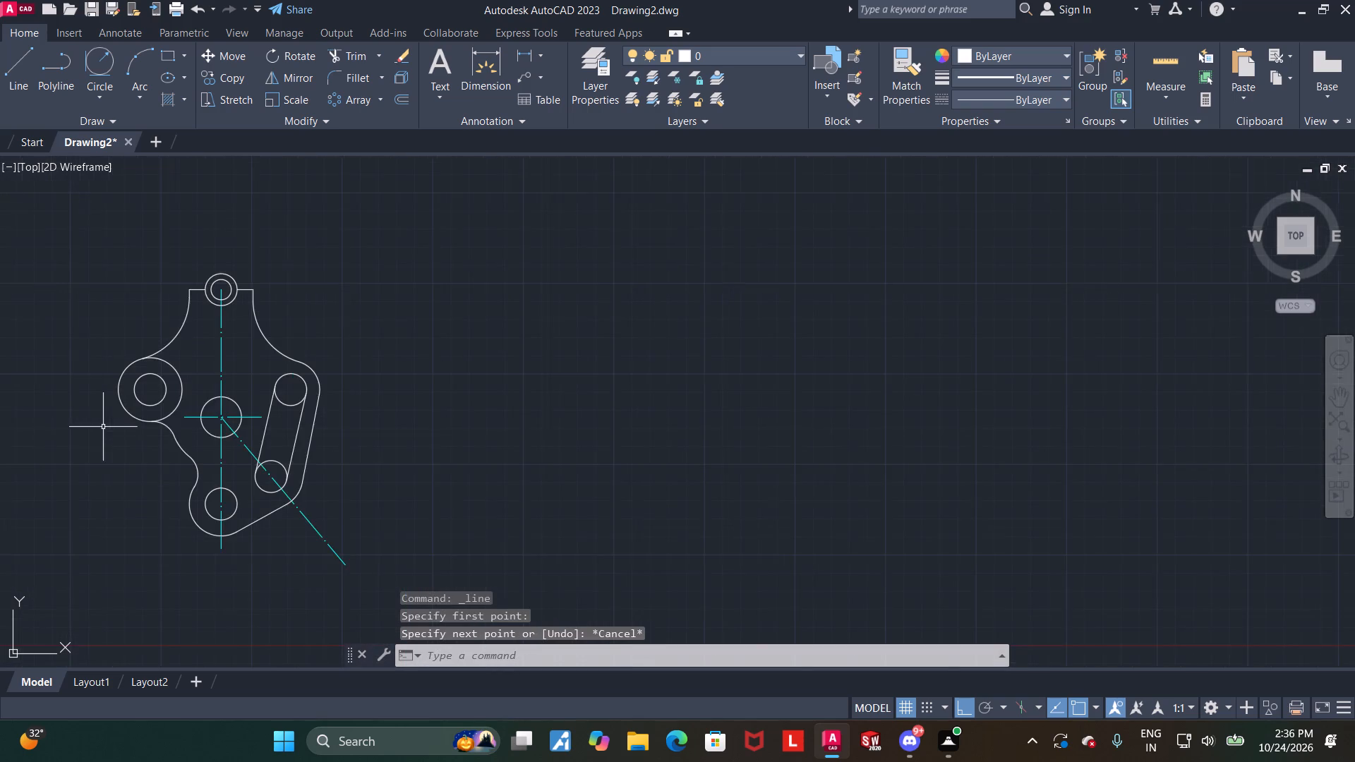
pyautogui.moveTo(104, 428); pyautogui.dragTo(202, 445, button='middle')
pyautogui.scroll(1, 202, 445)
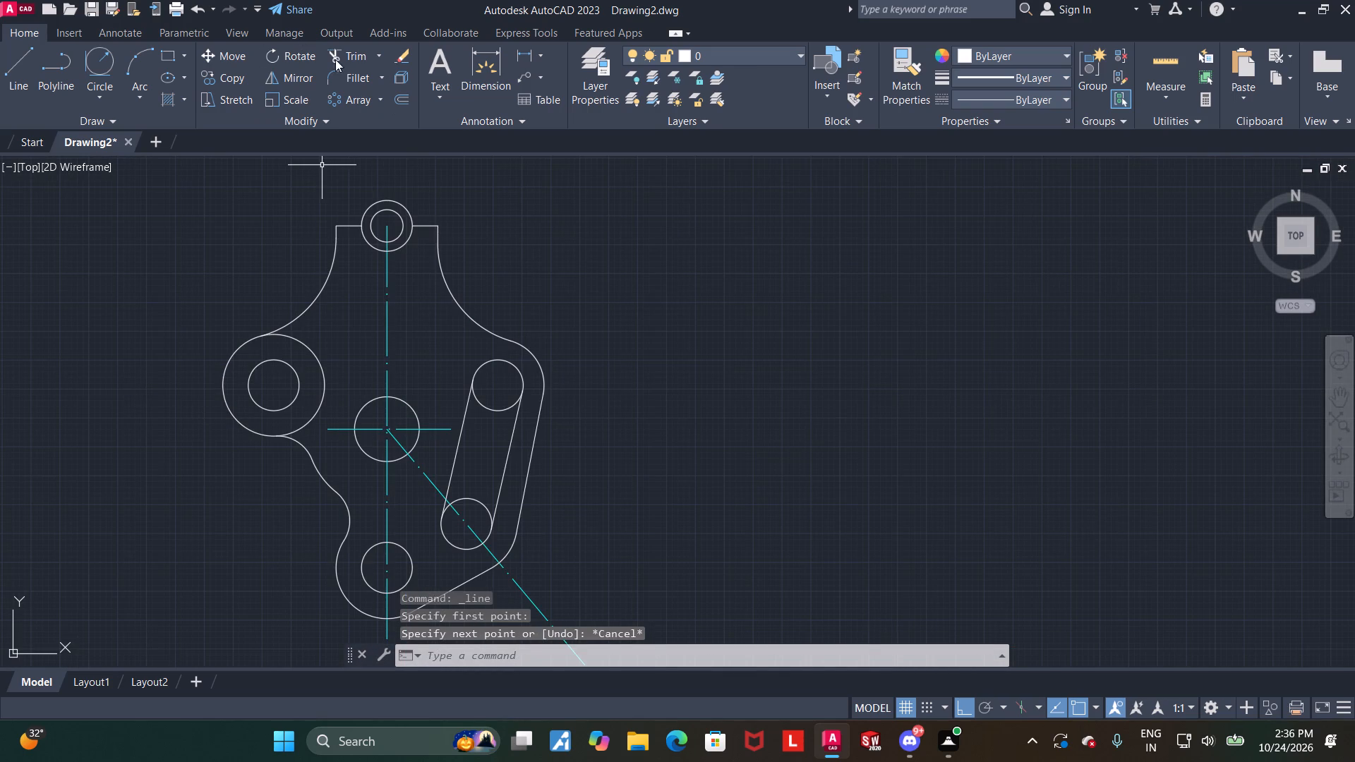
pyautogui.click(349, 59)
pyautogui.click(311, 352)
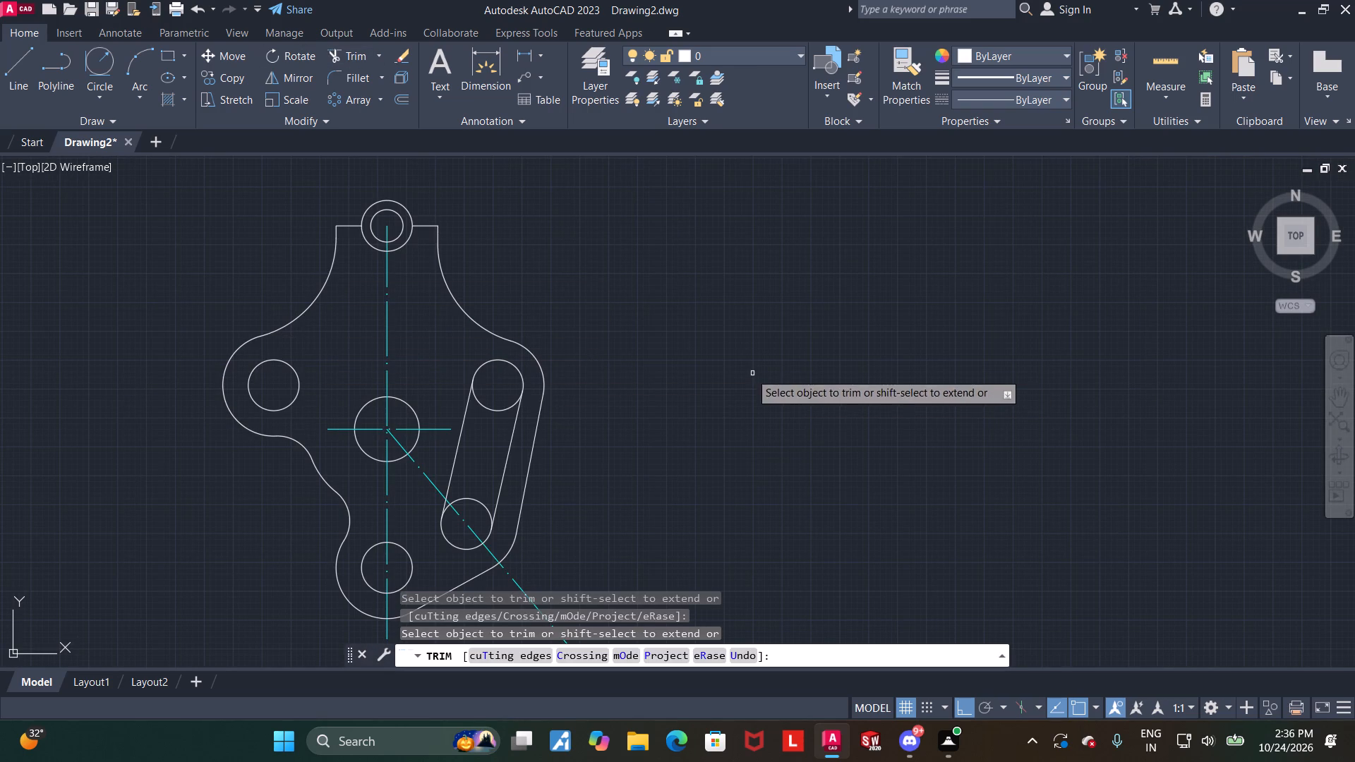
pyautogui.scroll(-1, 745, 372)
pyautogui.moveTo(709, 384); pyautogui.dragTo(692, 360, button='middle')
pyautogui.scroll(1, 692, 358)
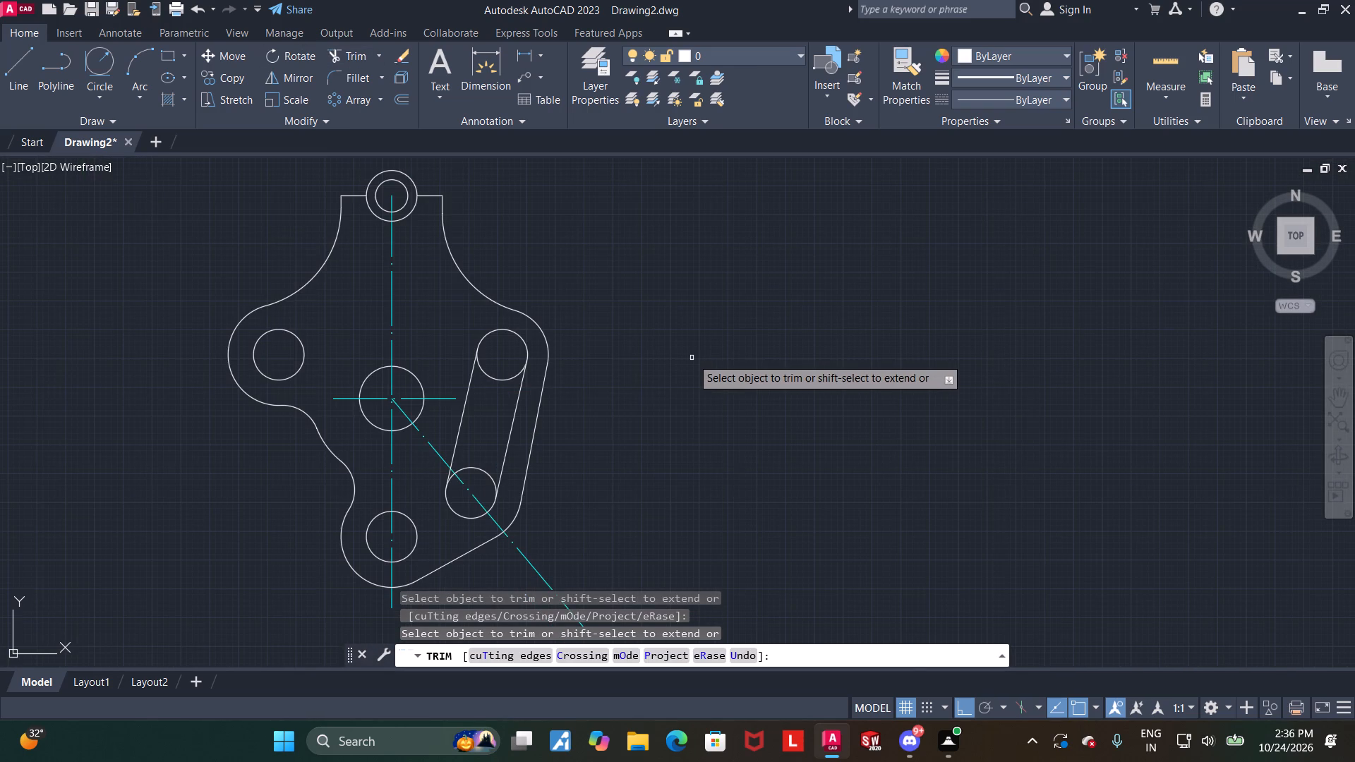
pyautogui.press('Escape')
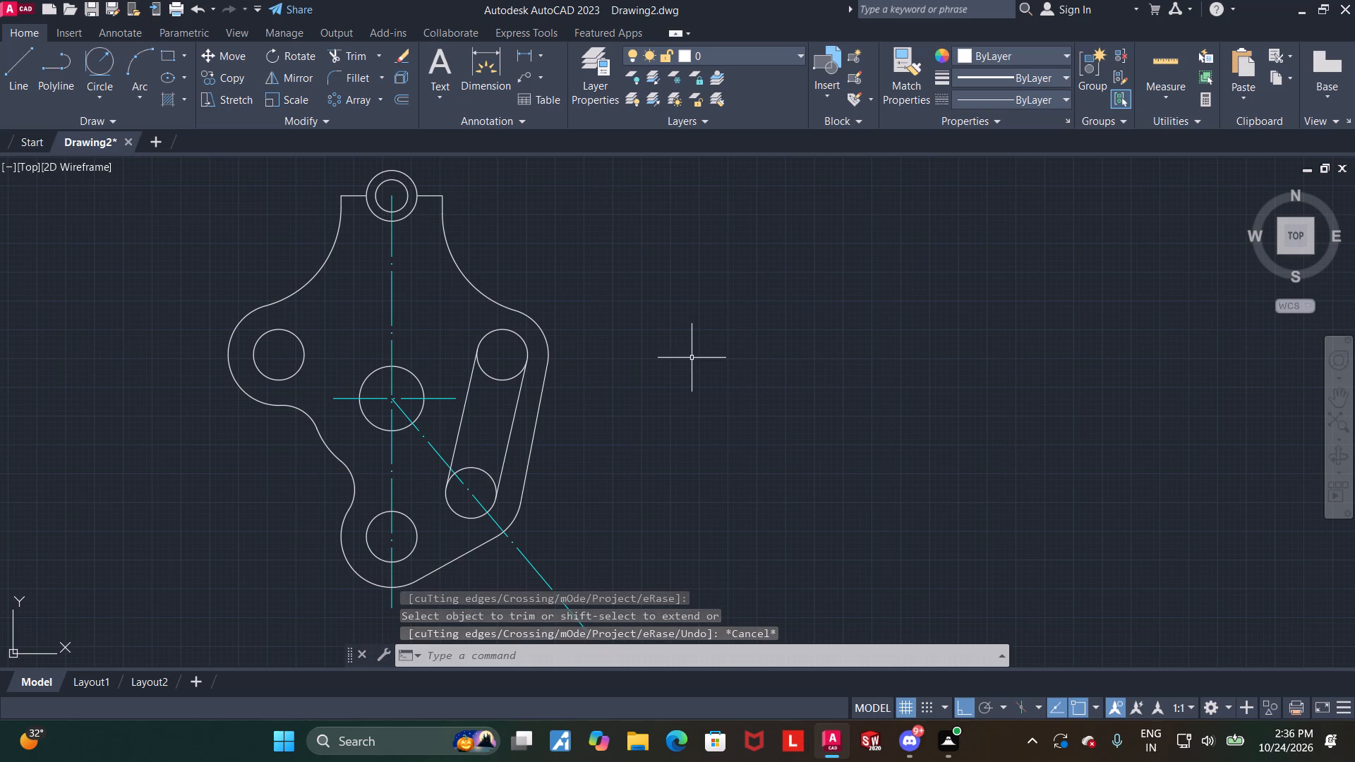
# Trim the inner arcs of both slanted slot end circles so only the slot outline remains.
pyautogui.scroll(1, 481, 430)
pyautogui.click(338, 57)
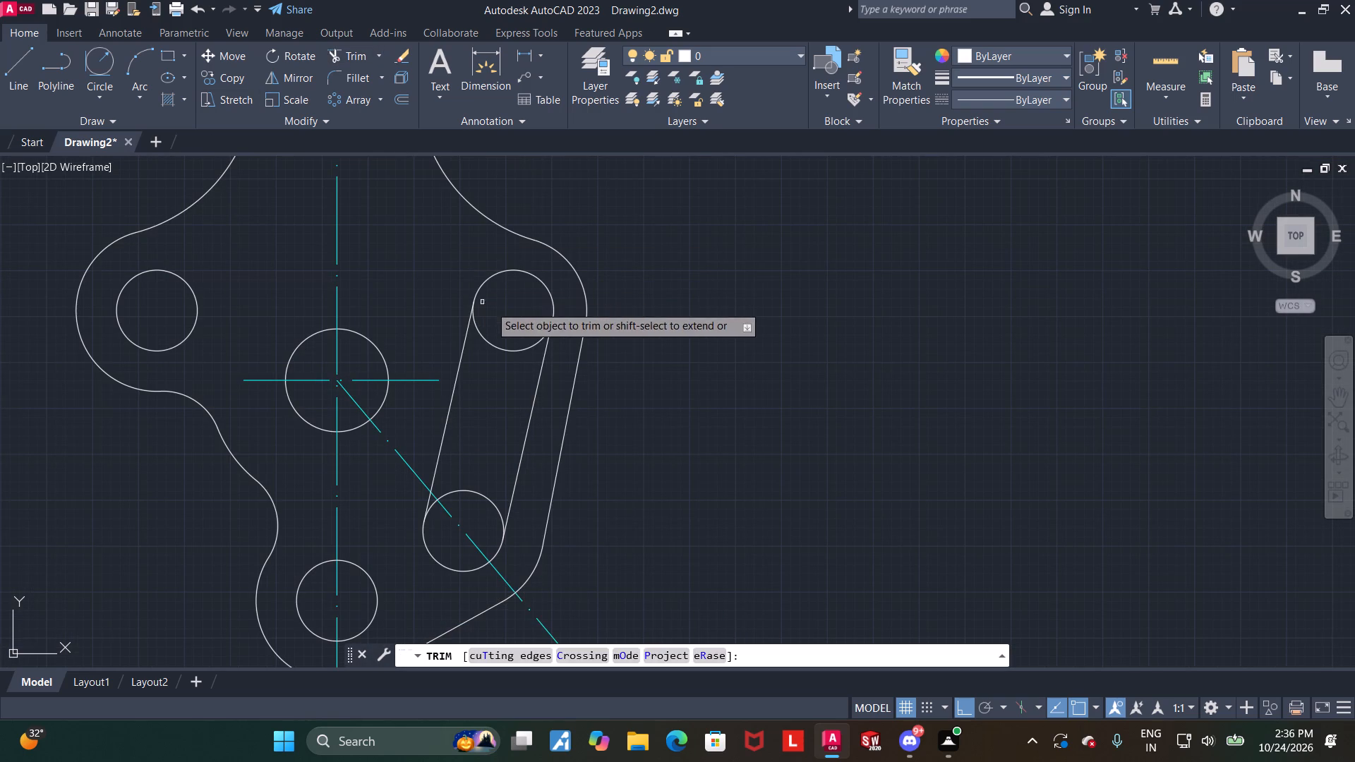
pyautogui.moveTo(504, 316); pyautogui.dragTo(475, 504)
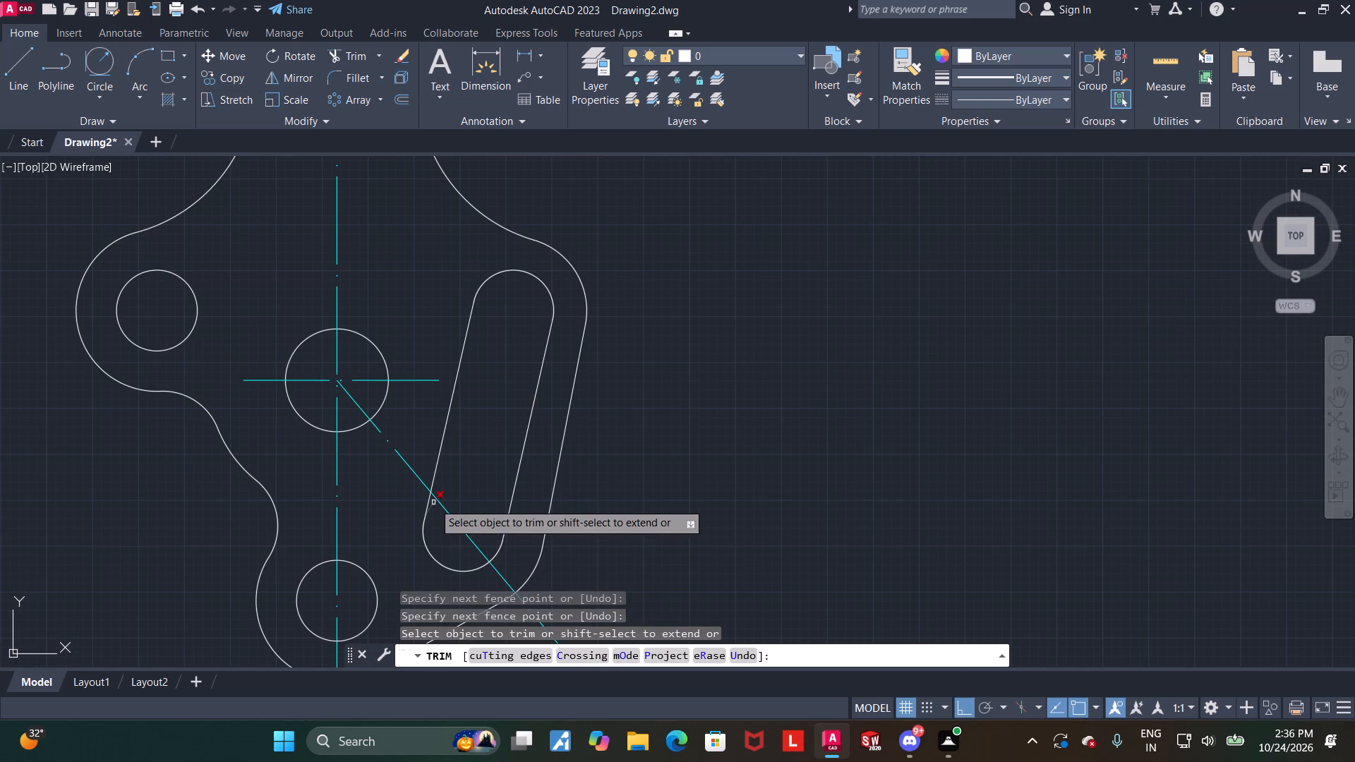
pyautogui.click(433, 502)
pyautogui.press('Escape')
# Trim the part of the diagonal centreline that extends beyond the lower-right outline.
pyautogui.scroll(-1, 592, 429)
pyautogui.moveTo(616, 425); pyautogui.dragTo(675, 379, button='middle')
pyautogui.scroll(-1, 677, 375)
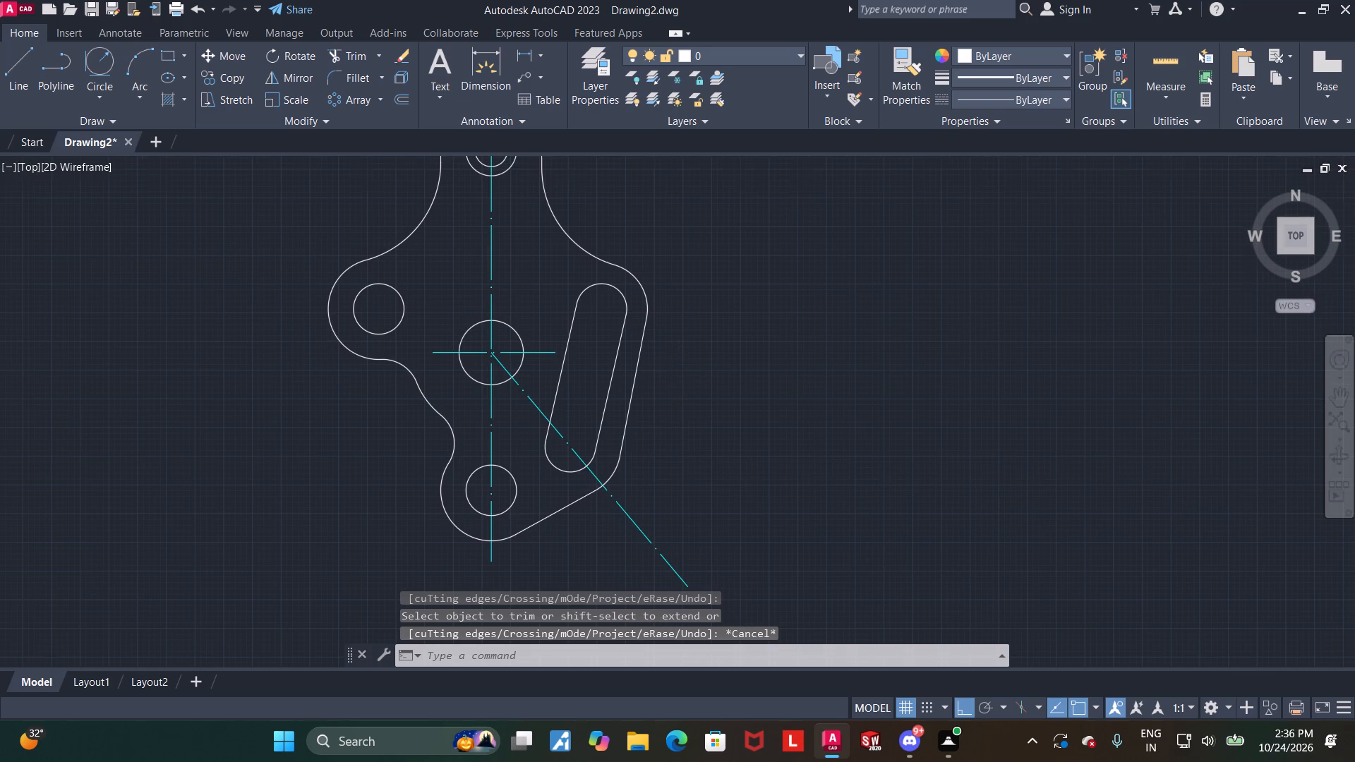
pyautogui.scroll(1, 590, 445)
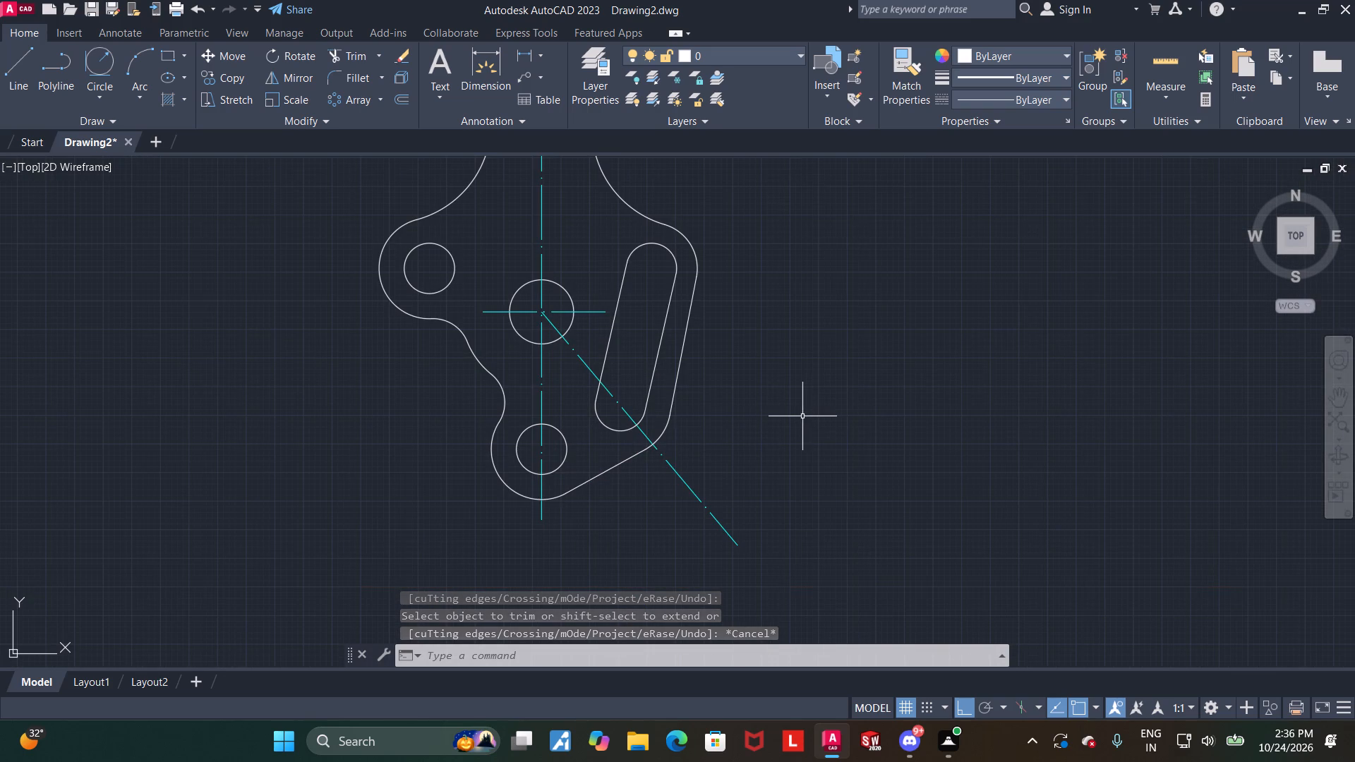
pyautogui.scroll(-1, 783, 400)
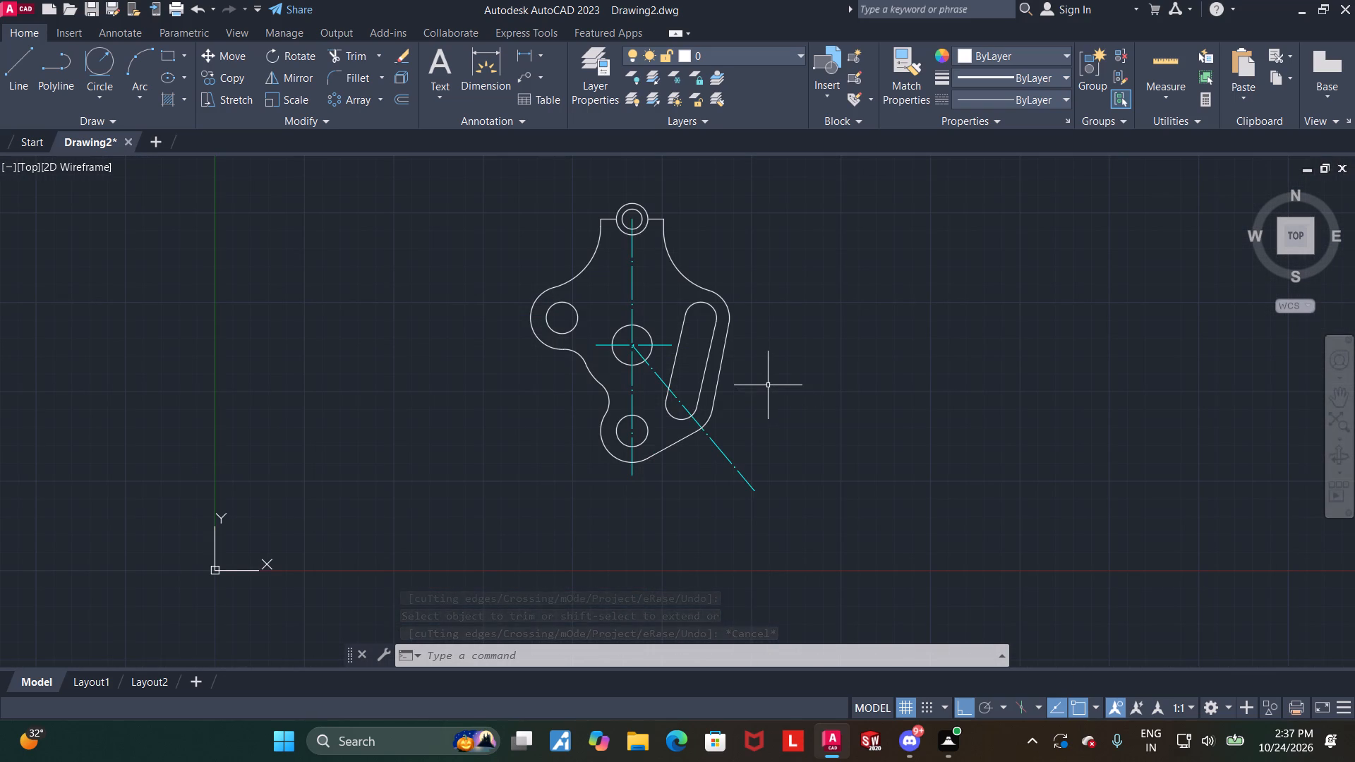
pyautogui.click(340, 54)
pyautogui.moveTo(764, 458); pyautogui.dragTo(711, 478)
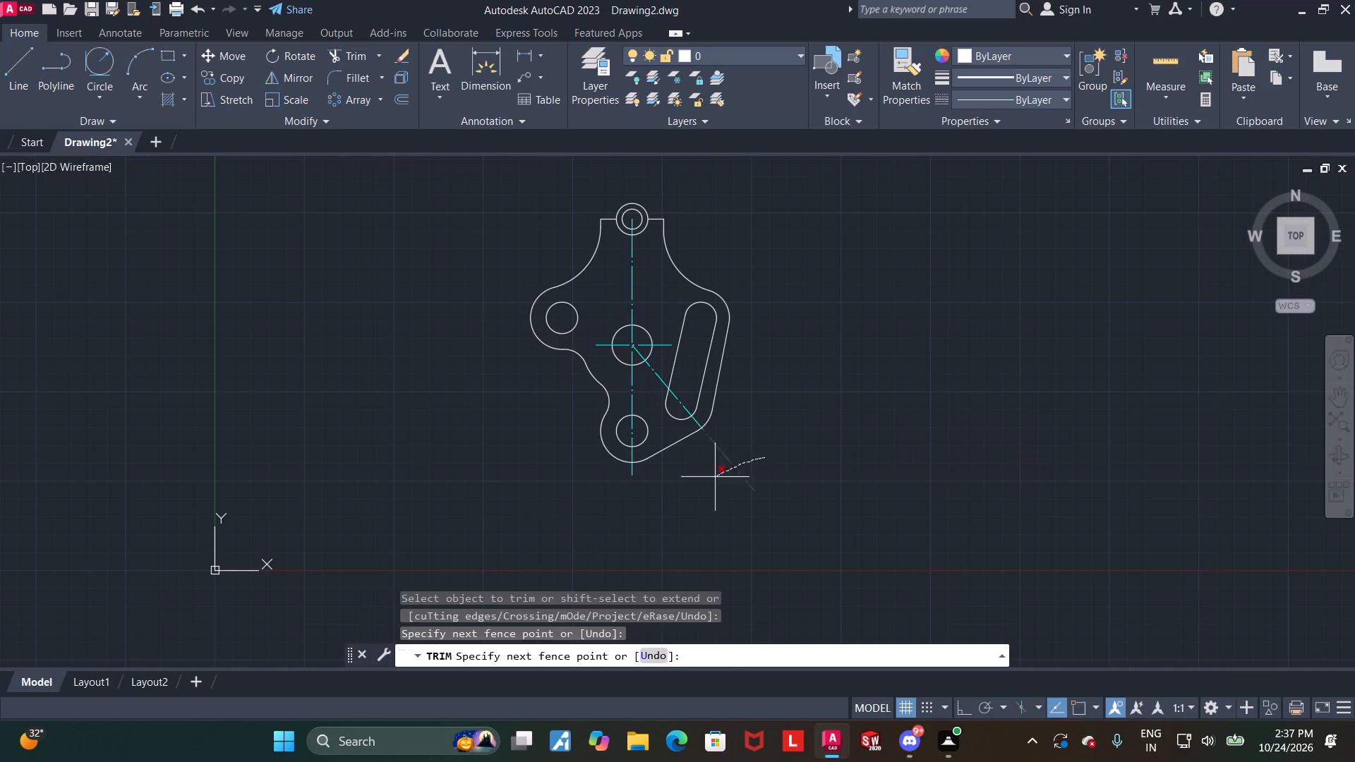
pyautogui.moveTo(711, 478); pyautogui.dragTo(694, 485)
pyautogui.press('Escape')
# Trim the lower half of the outer circle at the top of the part, on both sides of the centreline.
pyautogui.moveTo(732, 435); pyautogui.dragTo(694, 491, button='middle')
pyautogui.scroll(1, 698, 478)
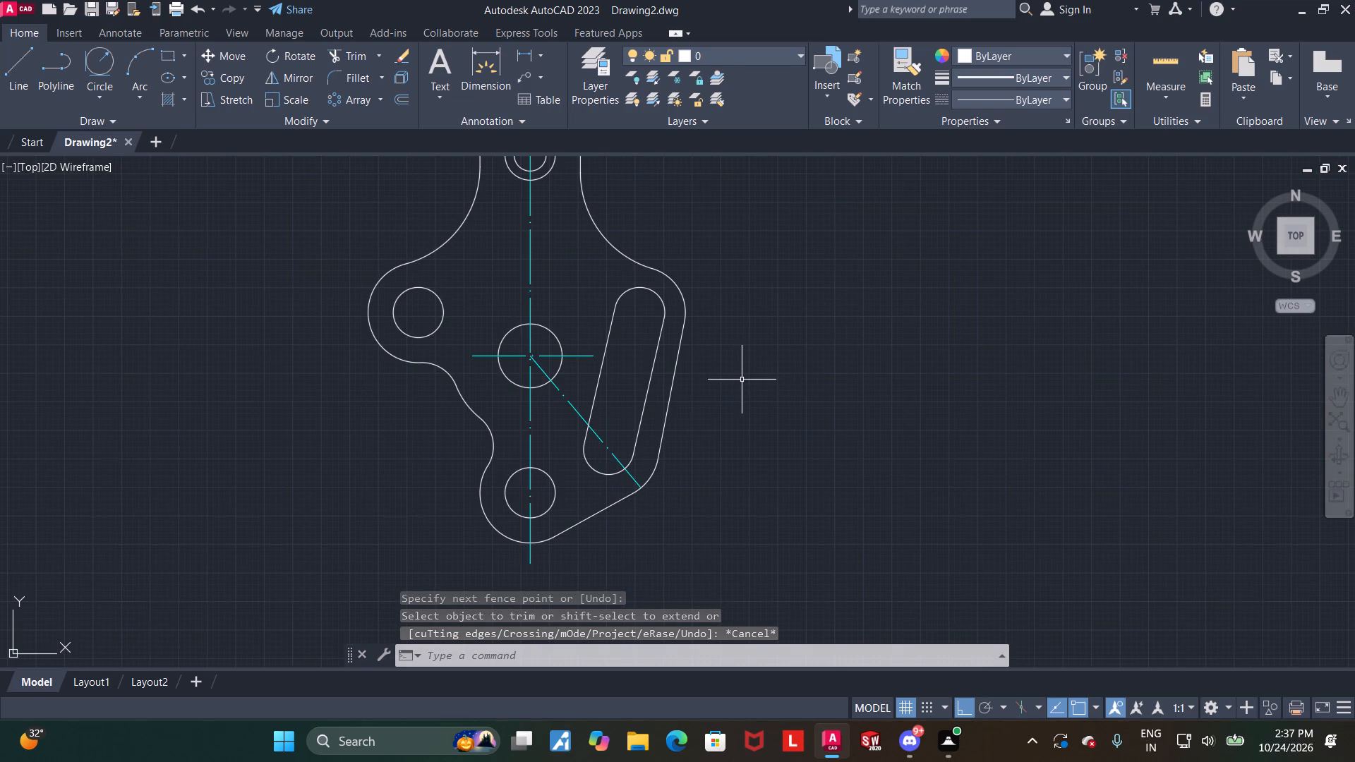
pyautogui.moveTo(737, 380); pyautogui.dragTo(739, 455, button='middle')
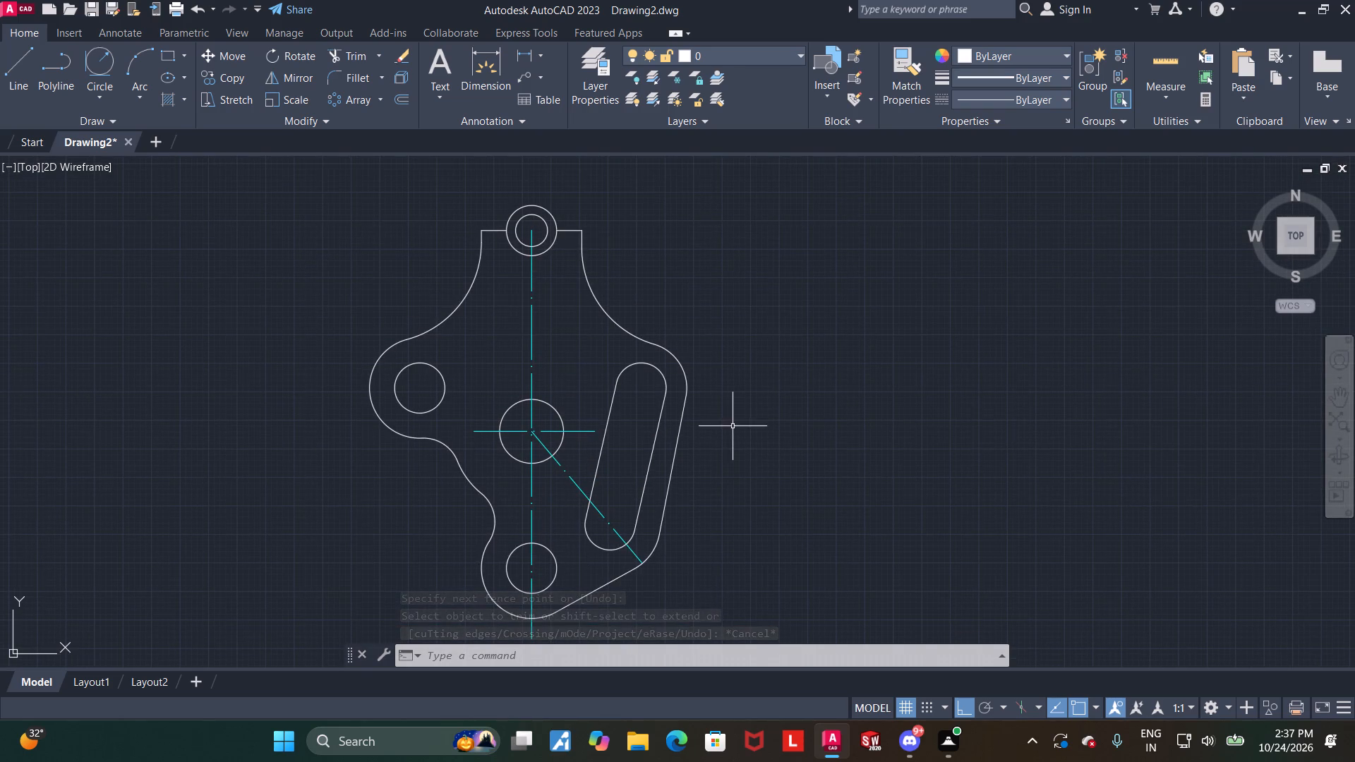
pyautogui.moveTo(726, 440); pyautogui.dragTo(748, 381, button='middle')
pyautogui.scroll(-1, 748, 381)
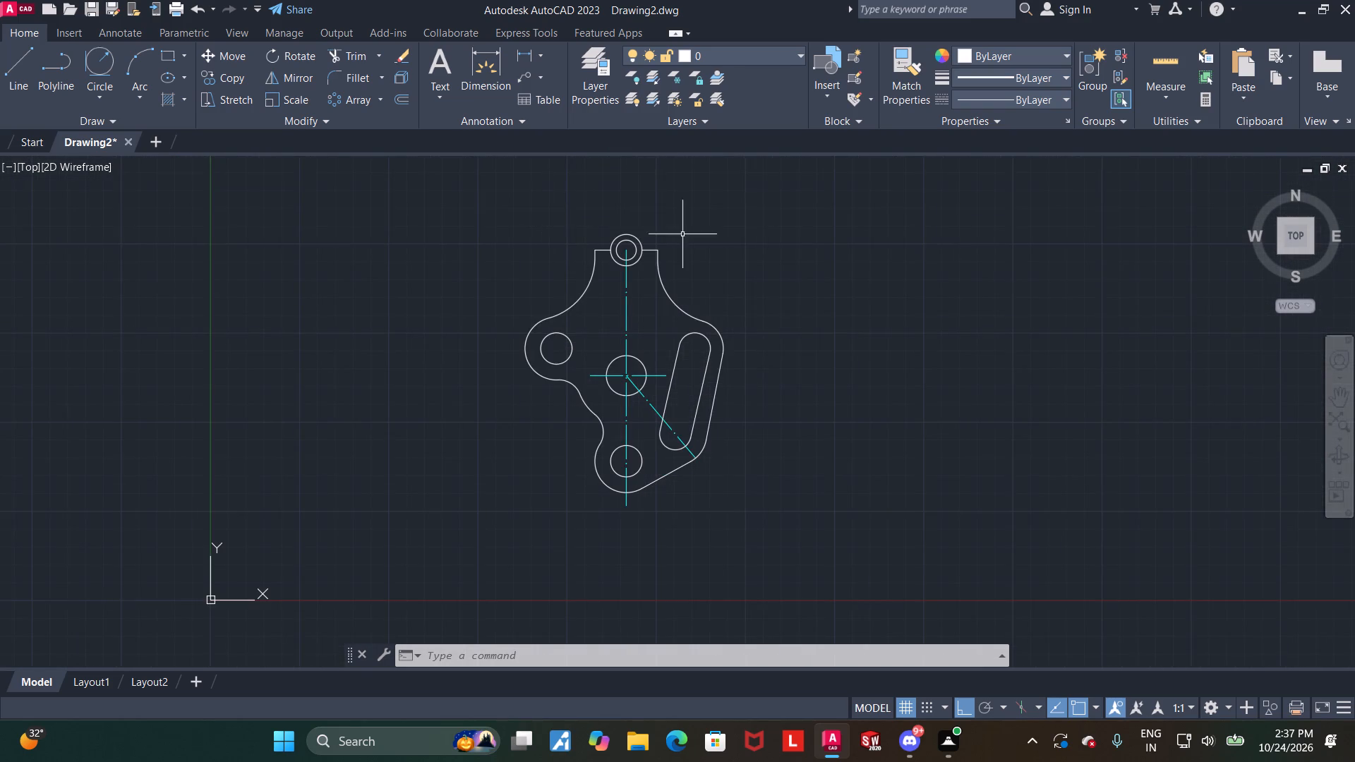
pyautogui.scroll(2, 683, 234)
pyautogui.click(351, 53)
pyautogui.click(515, 311)
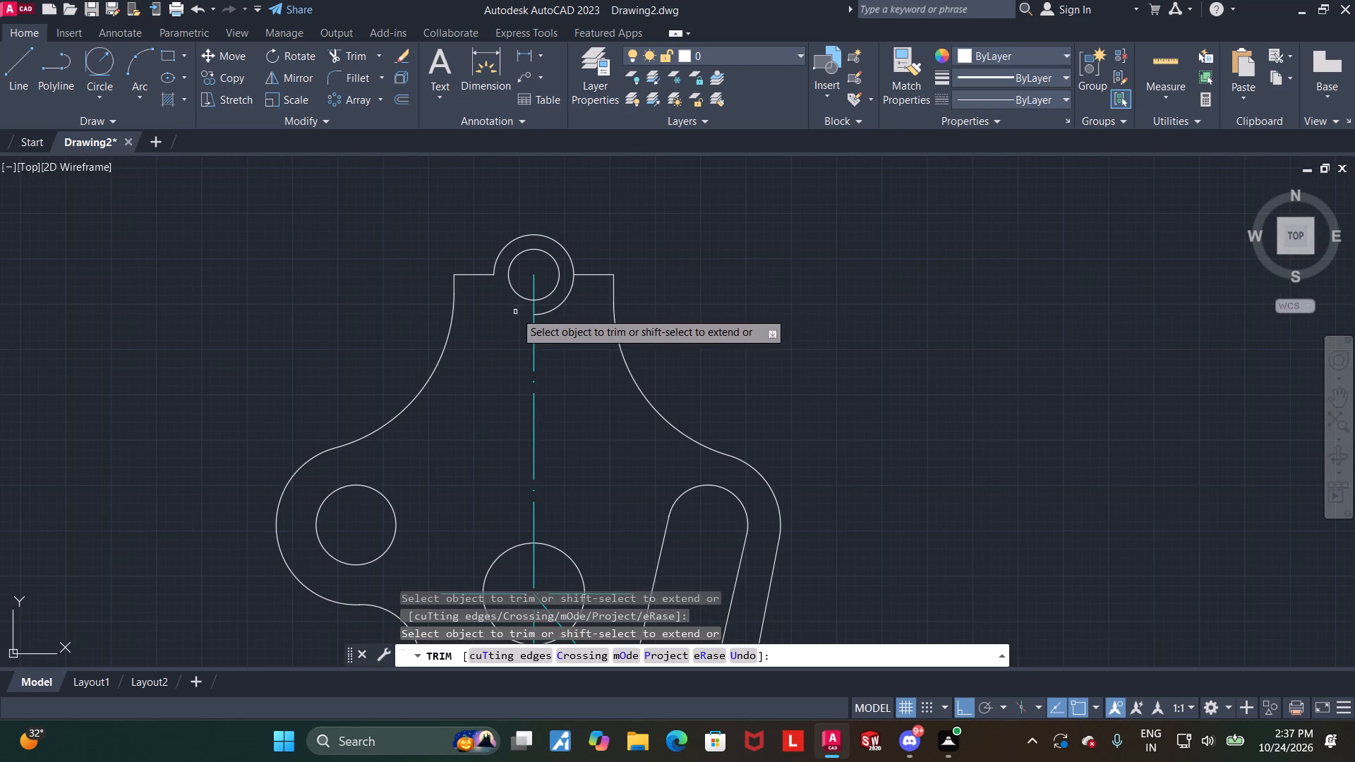
pyautogui.click(559, 308)
pyautogui.press('Escape')
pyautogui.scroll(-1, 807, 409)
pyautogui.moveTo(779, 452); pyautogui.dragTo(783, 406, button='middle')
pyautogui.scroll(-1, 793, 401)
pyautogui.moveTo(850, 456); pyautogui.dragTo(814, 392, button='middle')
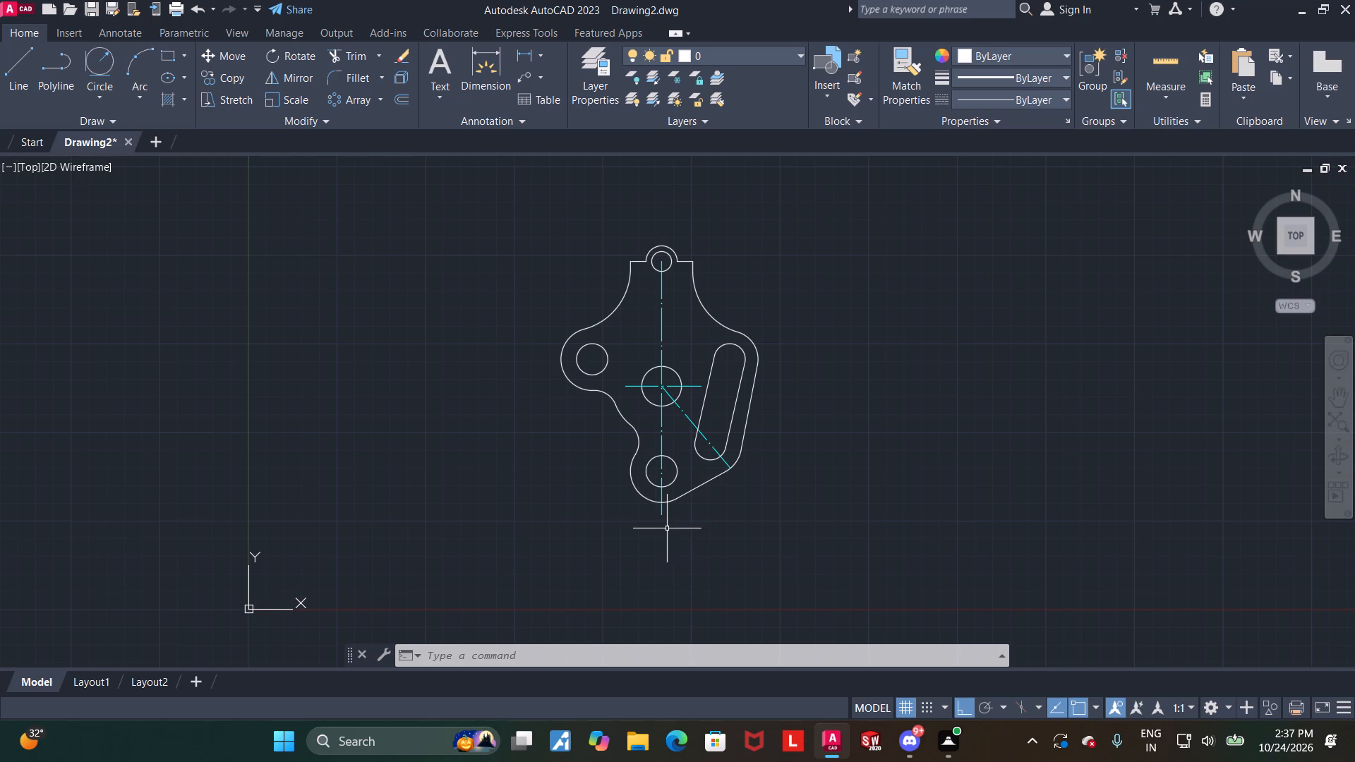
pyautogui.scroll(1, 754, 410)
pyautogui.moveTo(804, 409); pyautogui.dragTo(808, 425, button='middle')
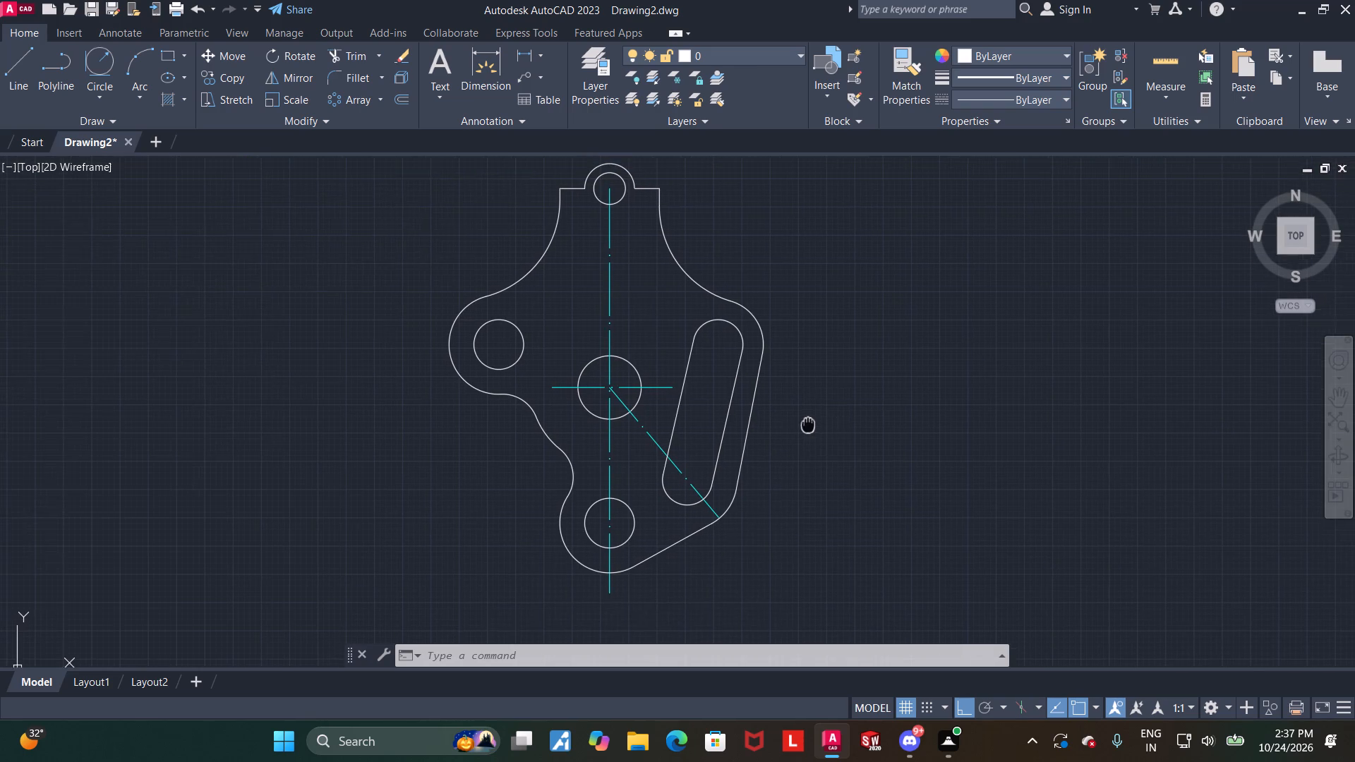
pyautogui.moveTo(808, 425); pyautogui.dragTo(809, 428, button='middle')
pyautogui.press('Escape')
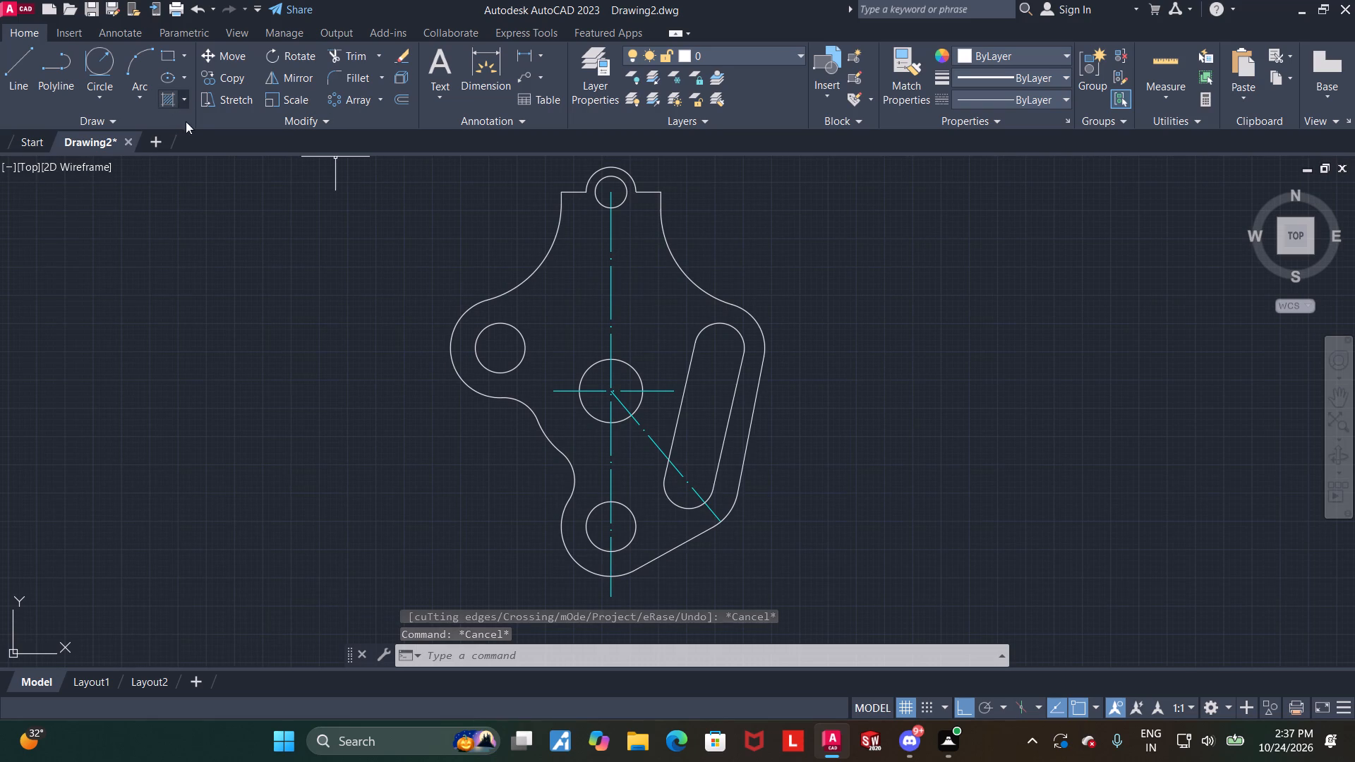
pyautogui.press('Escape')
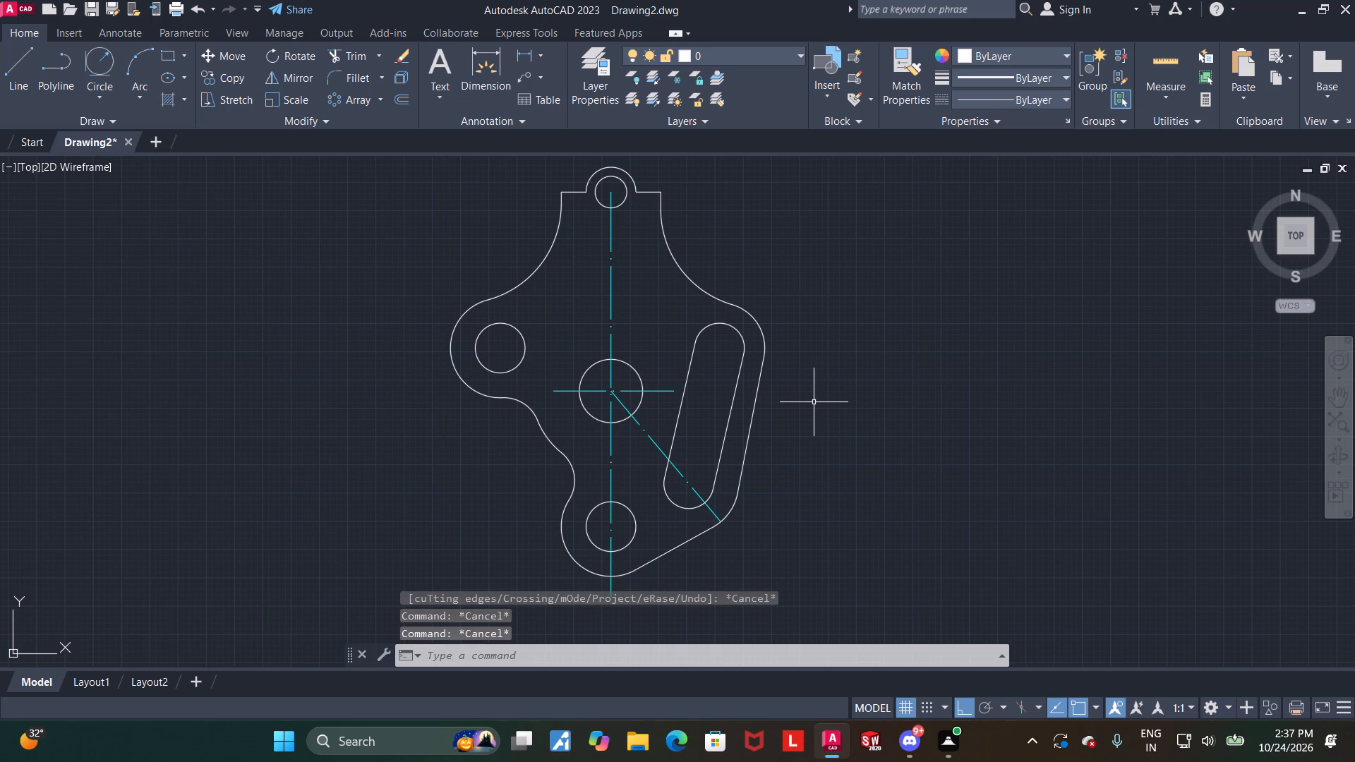
# Fill the part's body around the holes and slot with a GR_SPHER gradient in orange 242,103,34 and yellow.
pyautogui.click(183, 99)
pyautogui.click(170, 159)
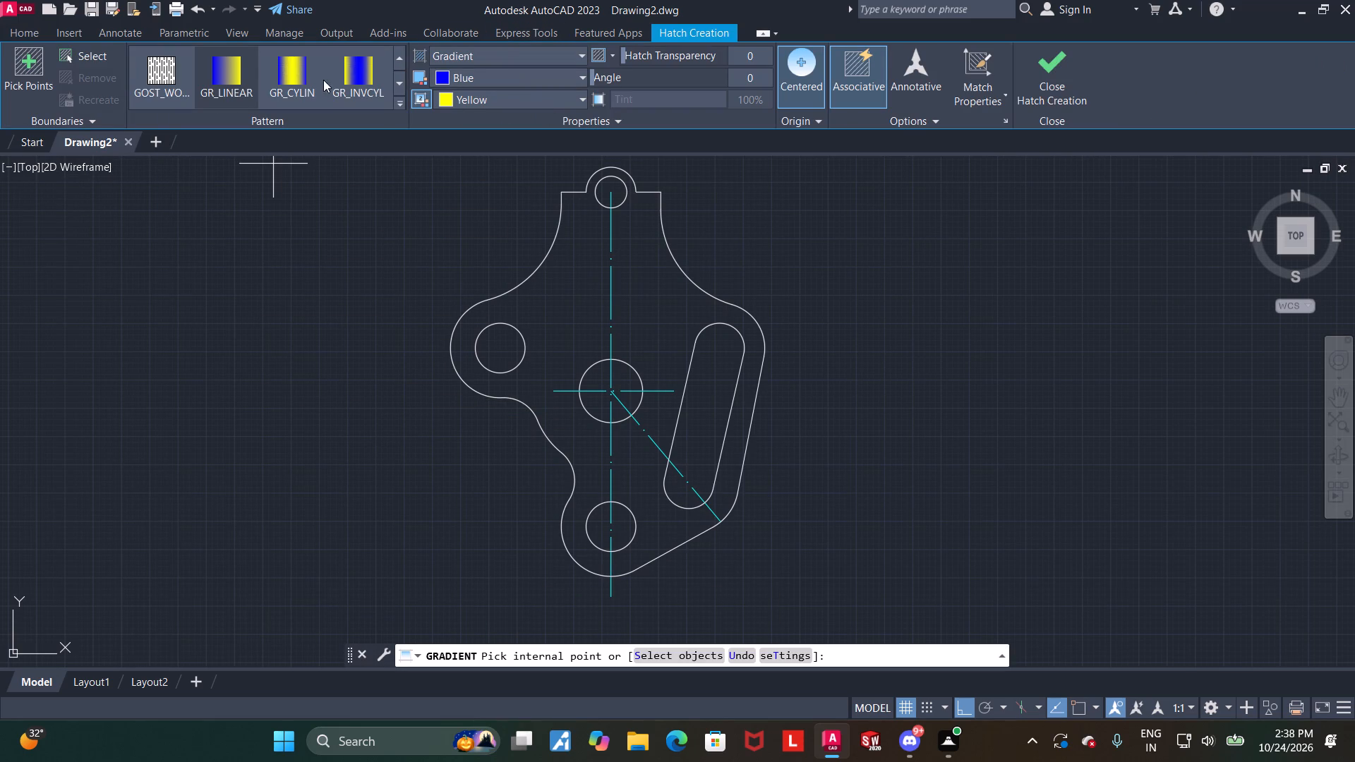
pyautogui.click(393, 99)
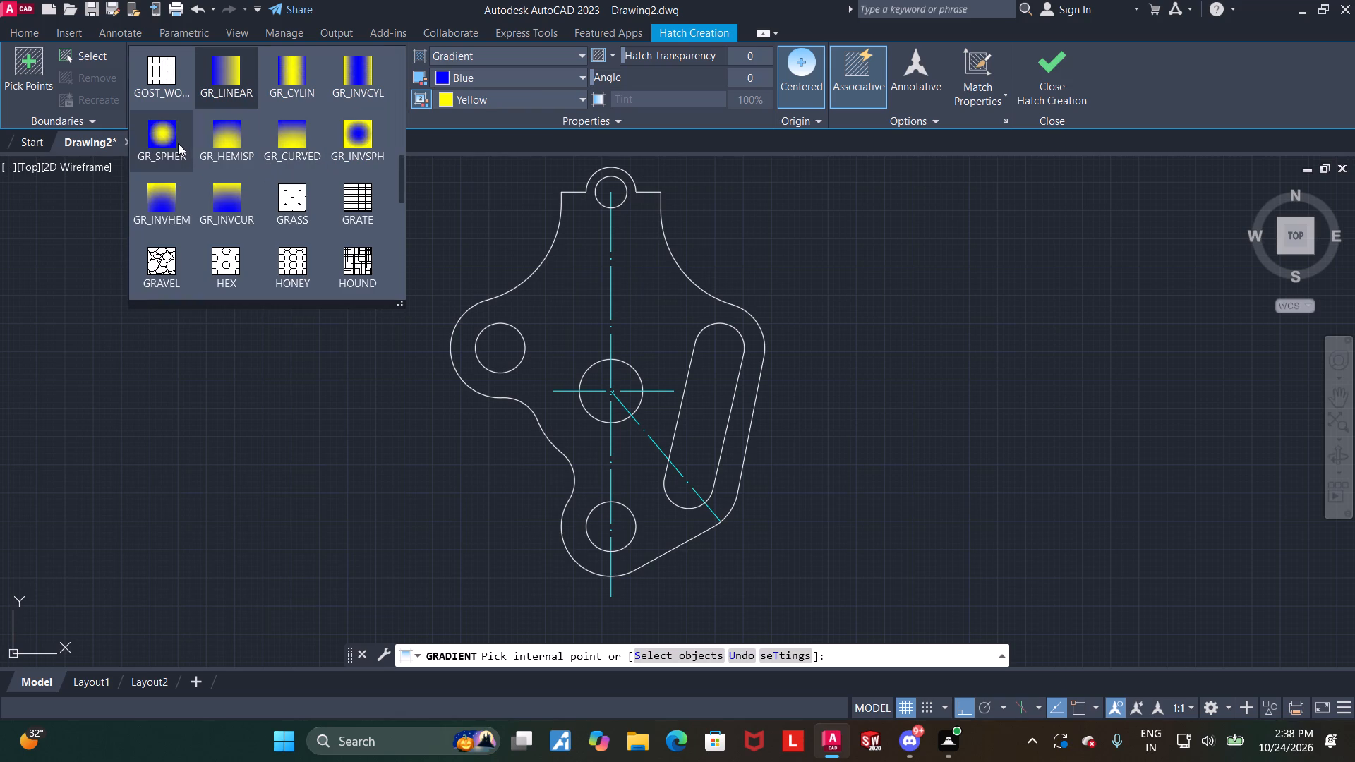
pyautogui.click(178, 143)
pyautogui.click(524, 92)
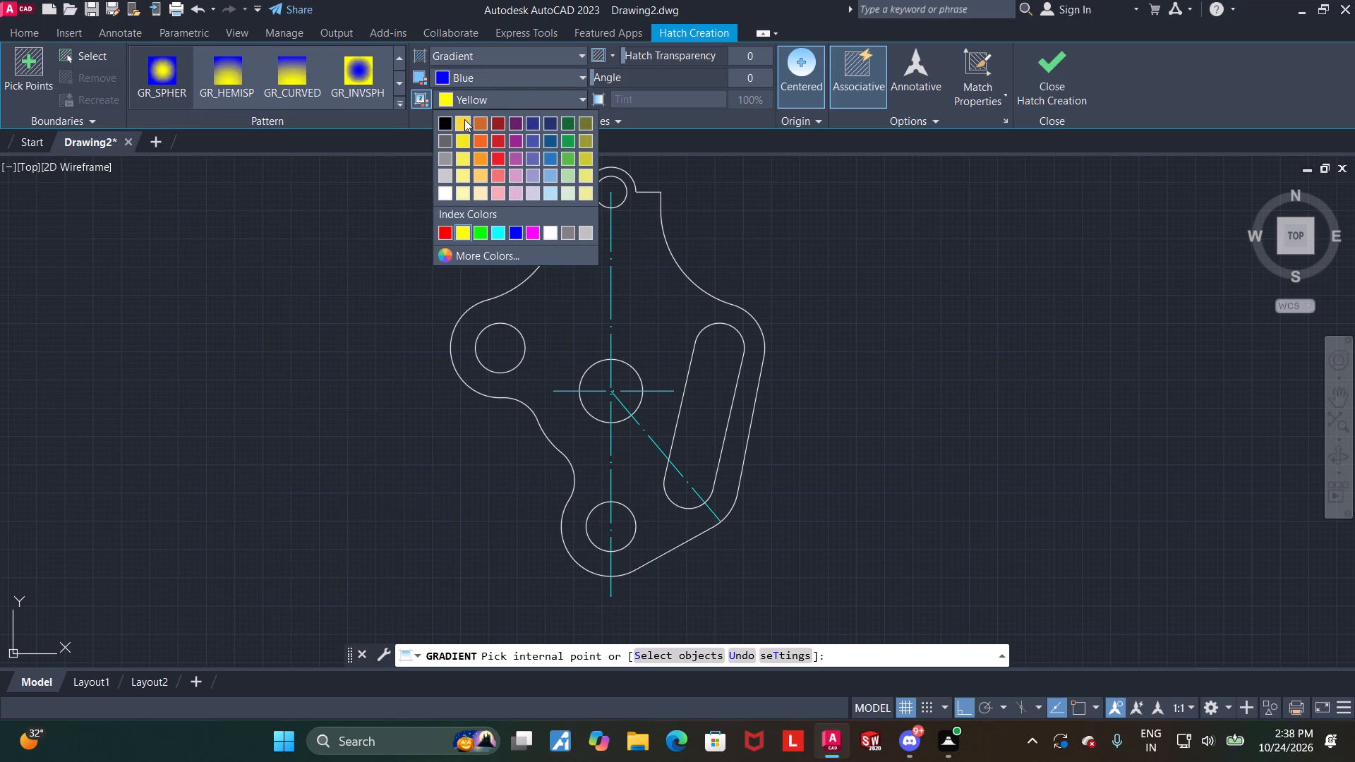
pyautogui.press('Escape')
pyautogui.click(462, 80)
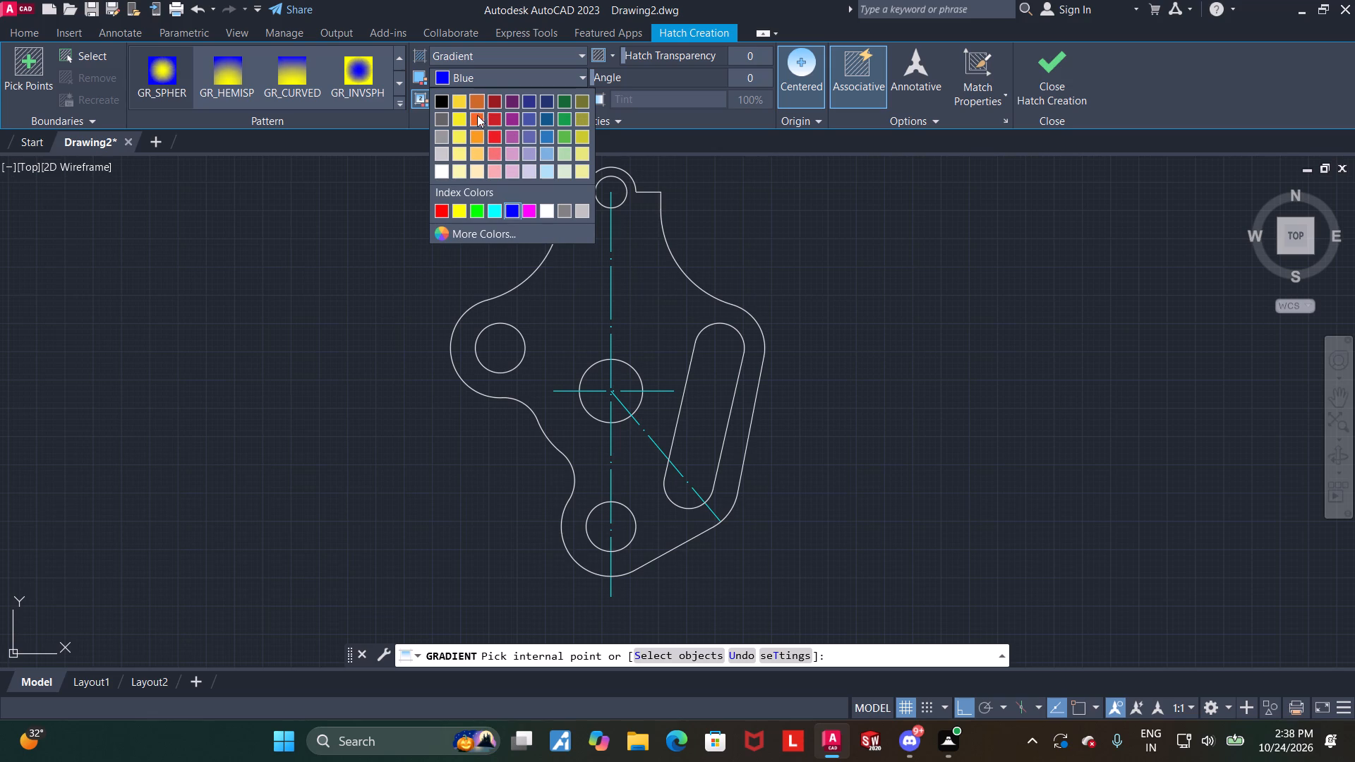
pyautogui.click(477, 118)
pyautogui.click(577, 284)
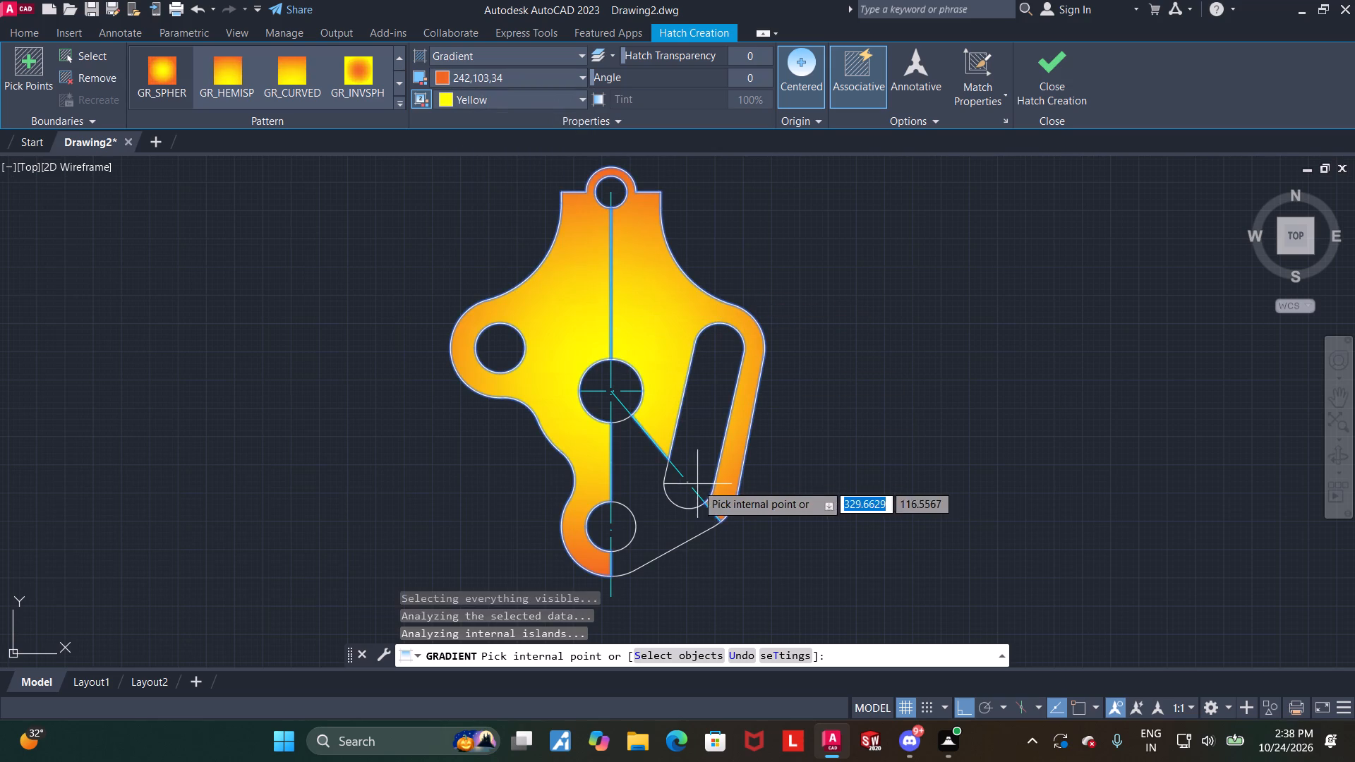
pyautogui.click(651, 509)
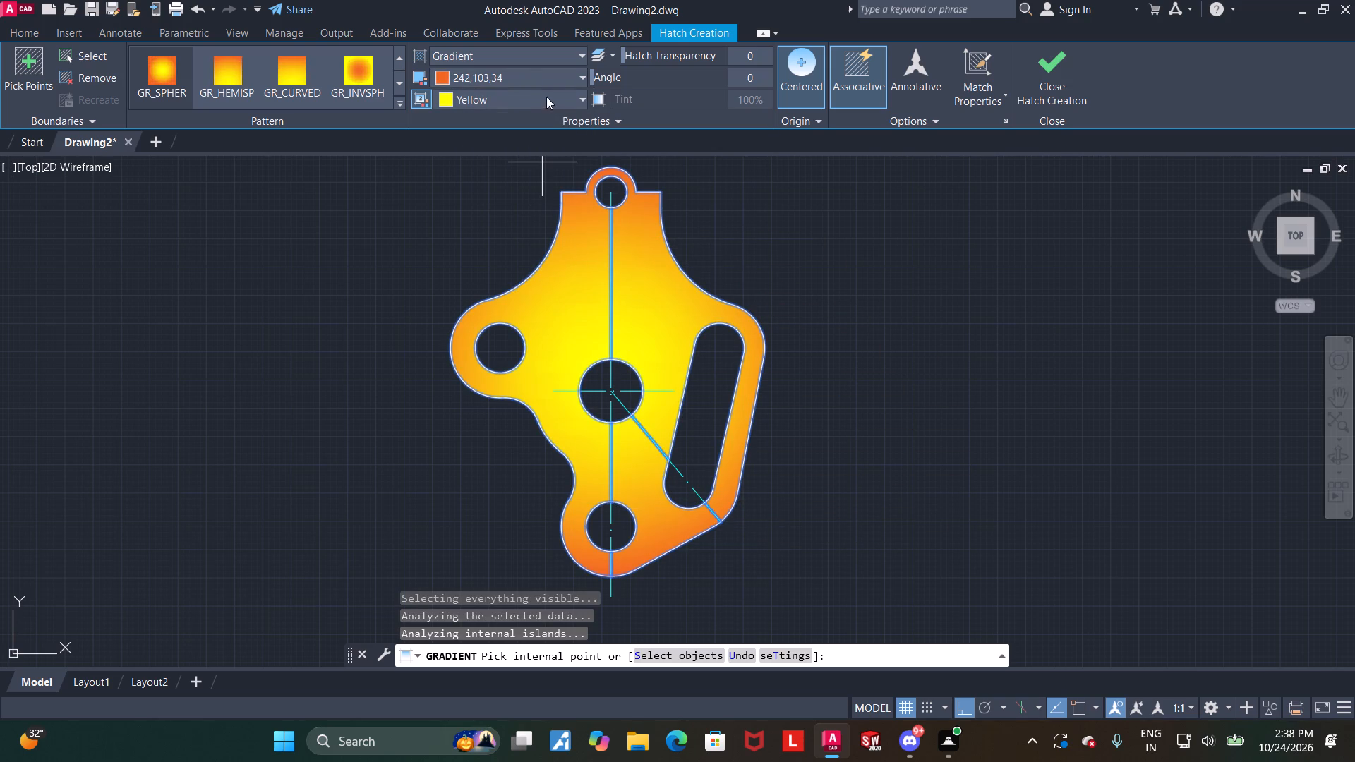
# Change the gradient's first colour to Red and finish the hatch.
pyautogui.click(529, 73)
pyautogui.click(437, 210)
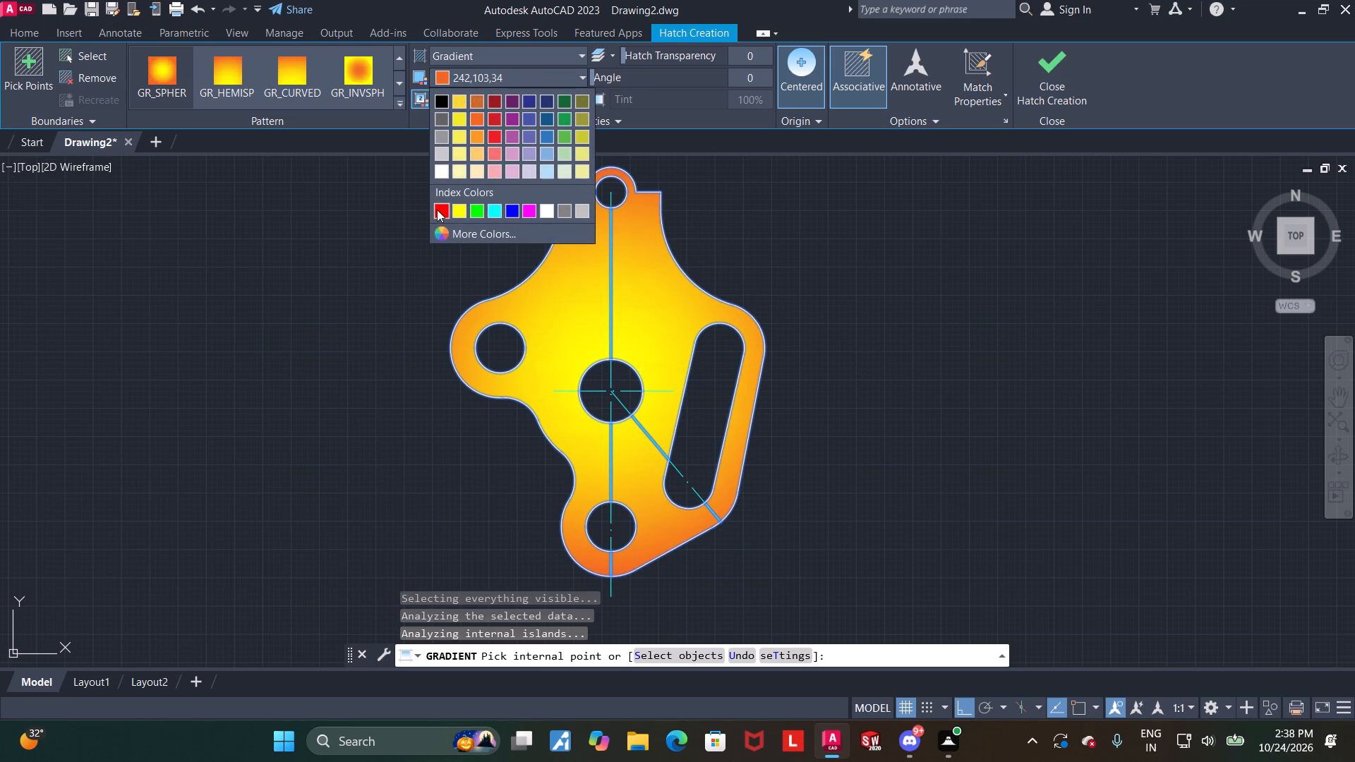
pyautogui.press('Escape')
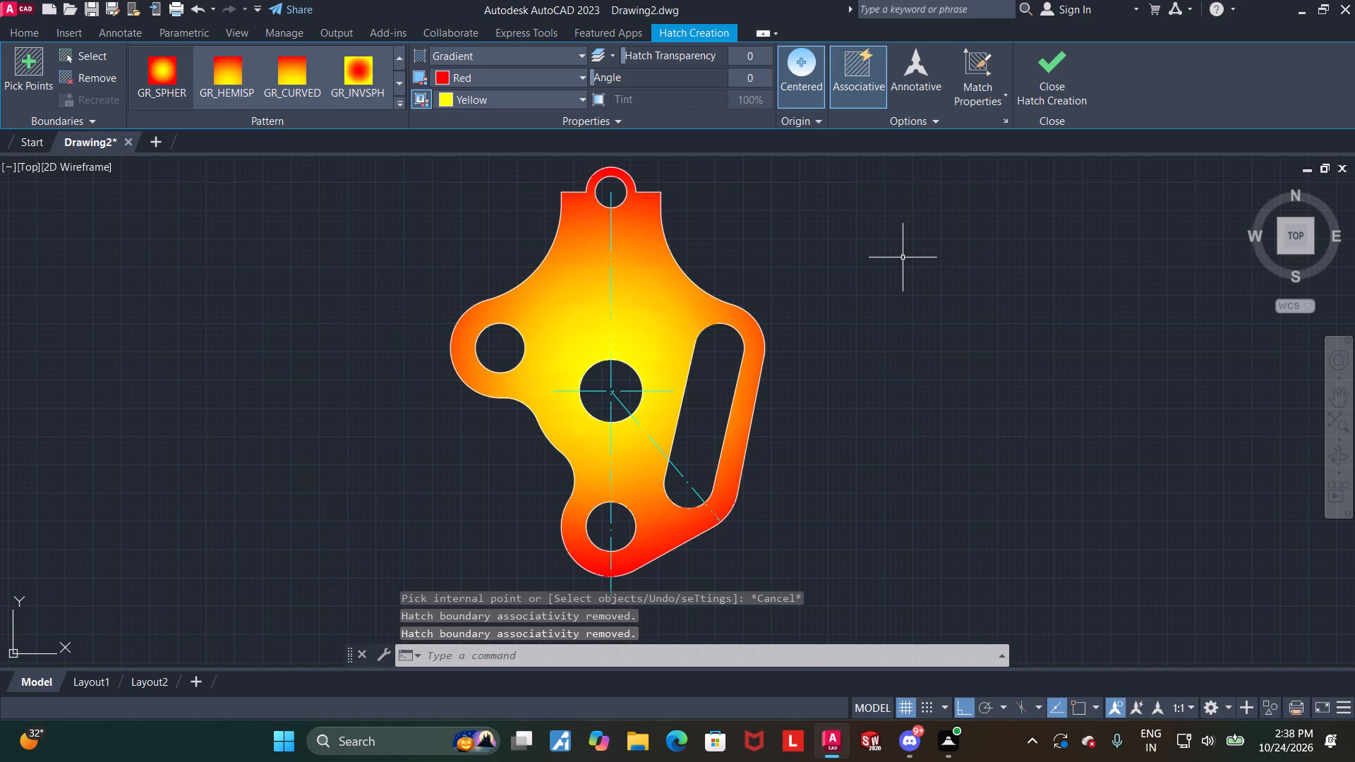
pyautogui.press('Escape')
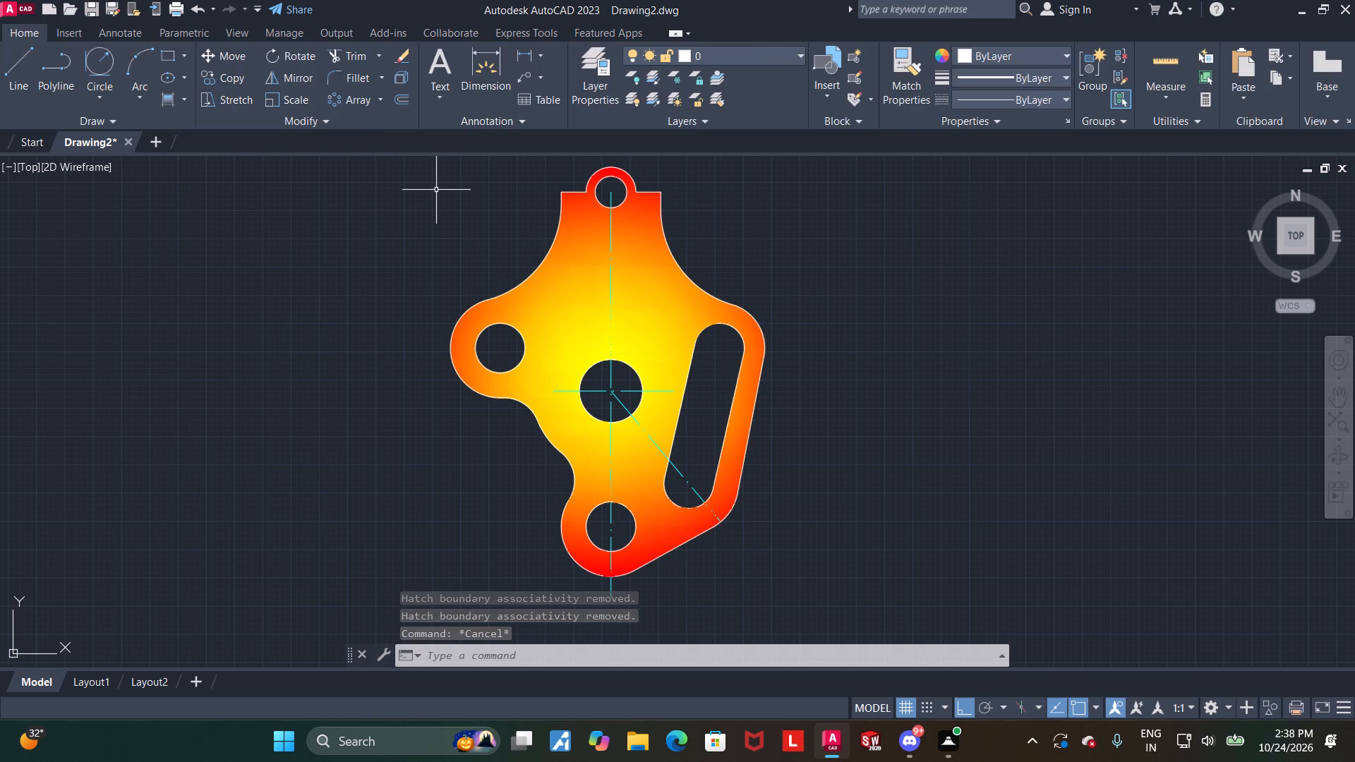
# Modify the Standard dimension style's primary units to a linear precision of 0.
pyautogui.press('d')
pyautogui.press('Return')
pyautogui.click(889, 334)
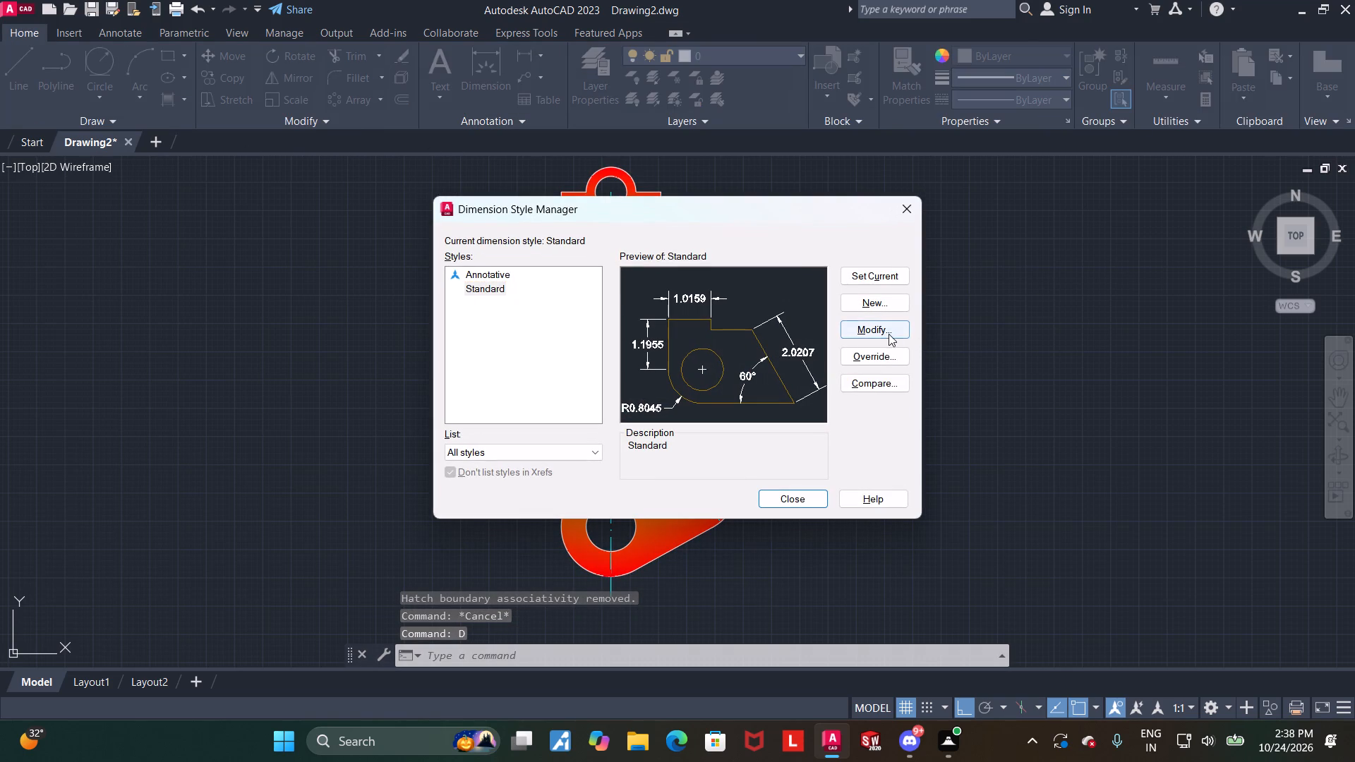
pyautogui.click(621, 171)
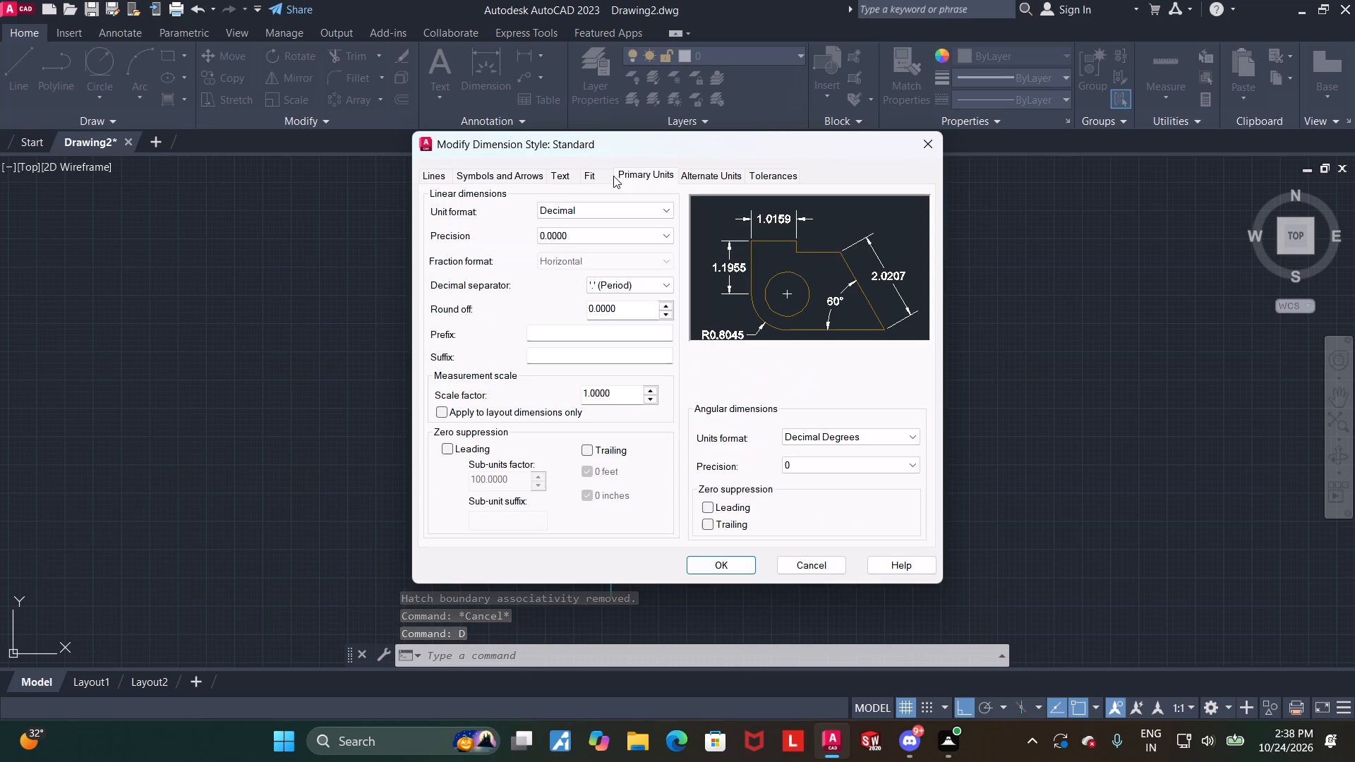
pyautogui.click(567, 231)
pyautogui.click(559, 254)
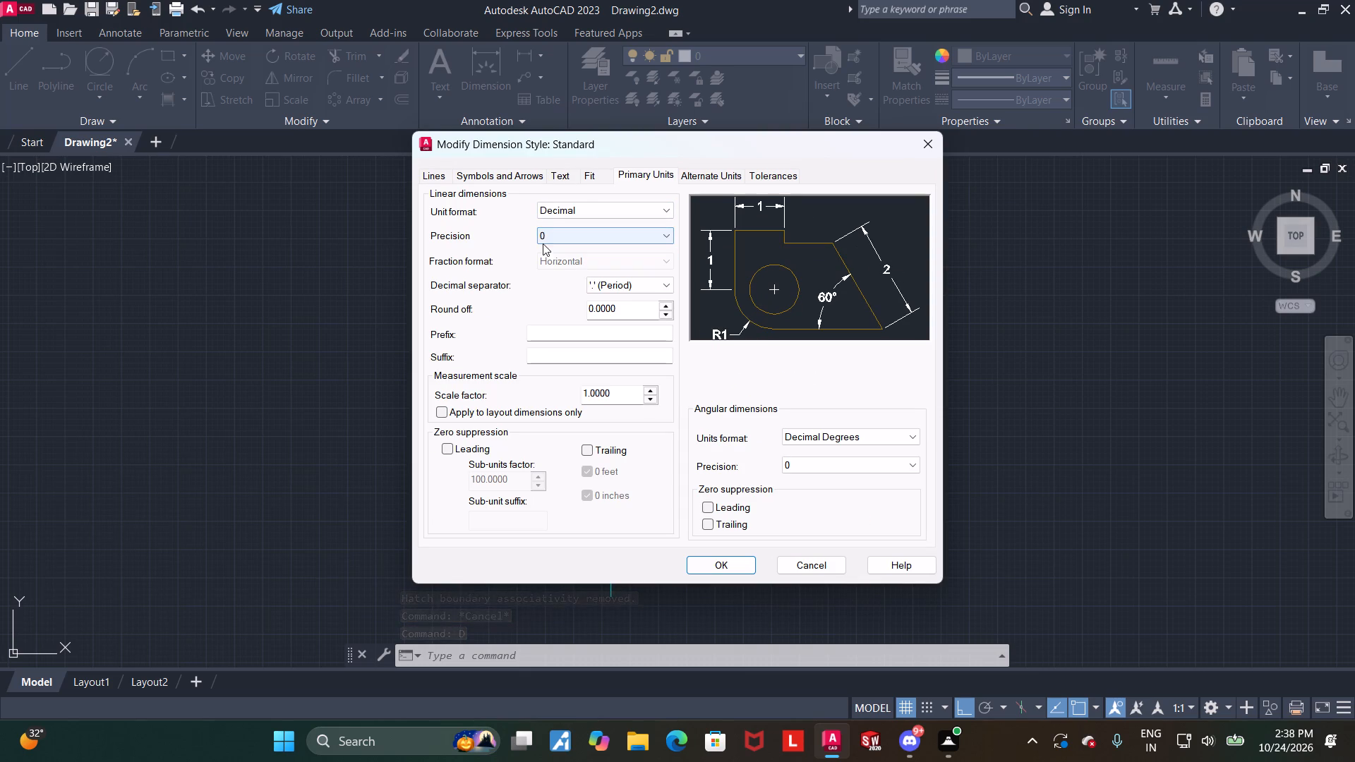
# Set the Standard dimension style's text height to 4.
pyautogui.click(589, 179)
pyautogui.click(564, 179)
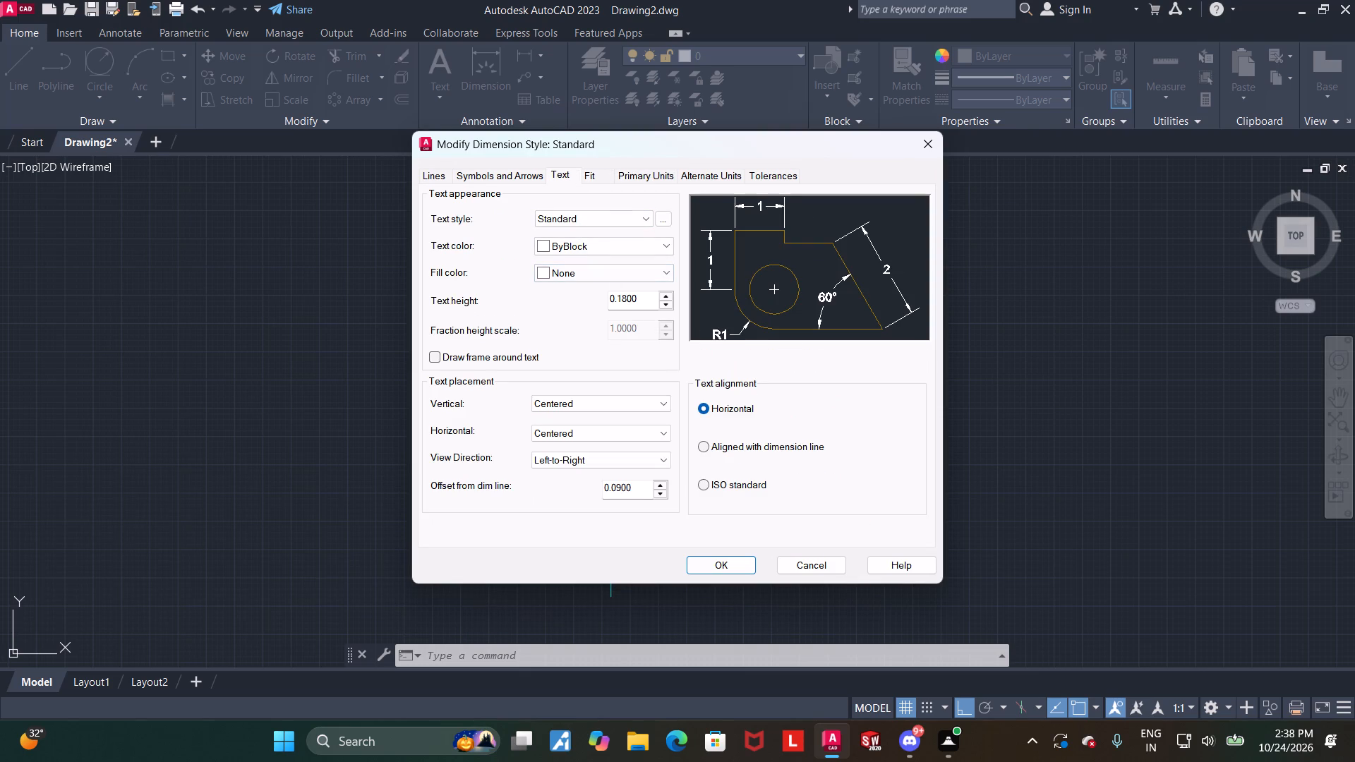
pyautogui.moveTo(644, 299); pyautogui.dragTo(498, 305)
pyautogui.press('4')
pyautogui.press('Return')
# Set the Standard dimension style's arrow size to 3, accept the changes and close the style manager.
pyautogui.click(505, 178)
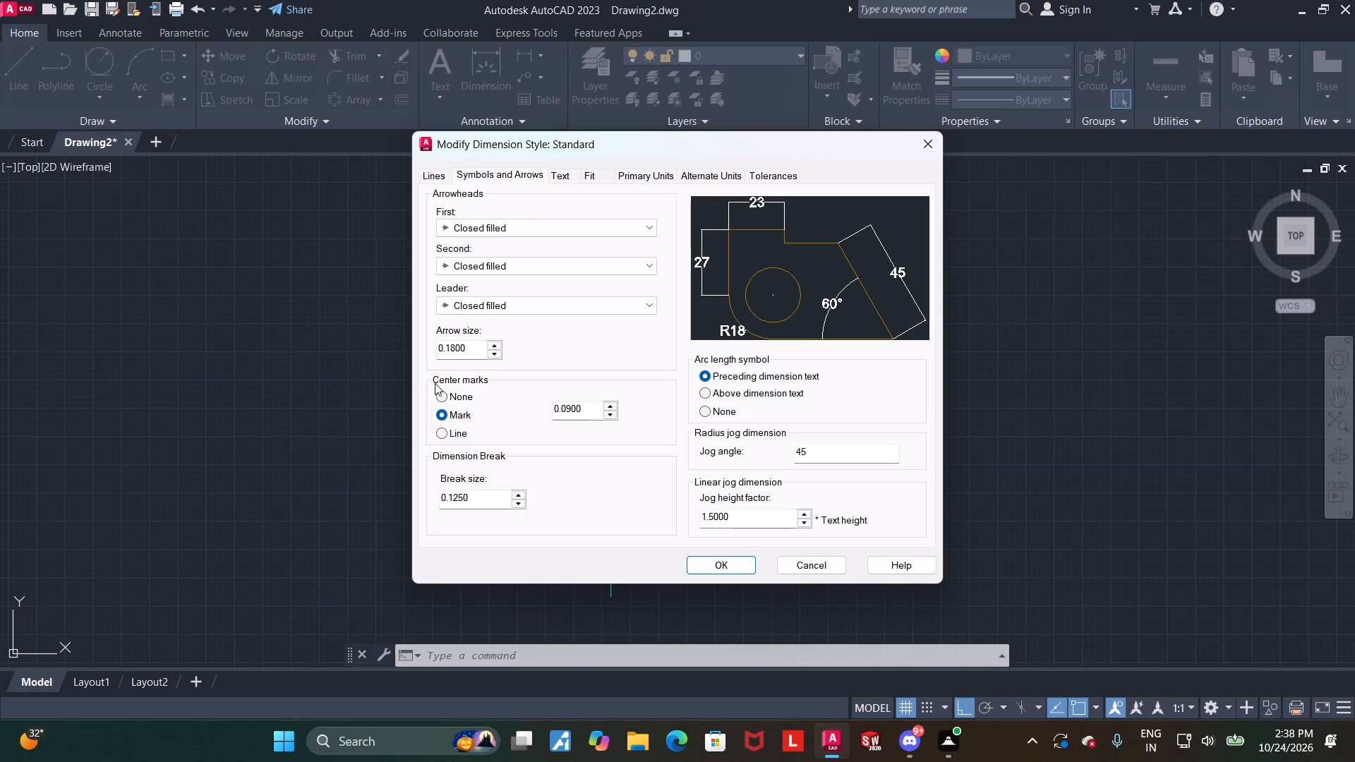
pyautogui.moveTo(466, 354); pyautogui.dragTo(419, 353)
pyautogui.press('3')
pyautogui.press('Return')
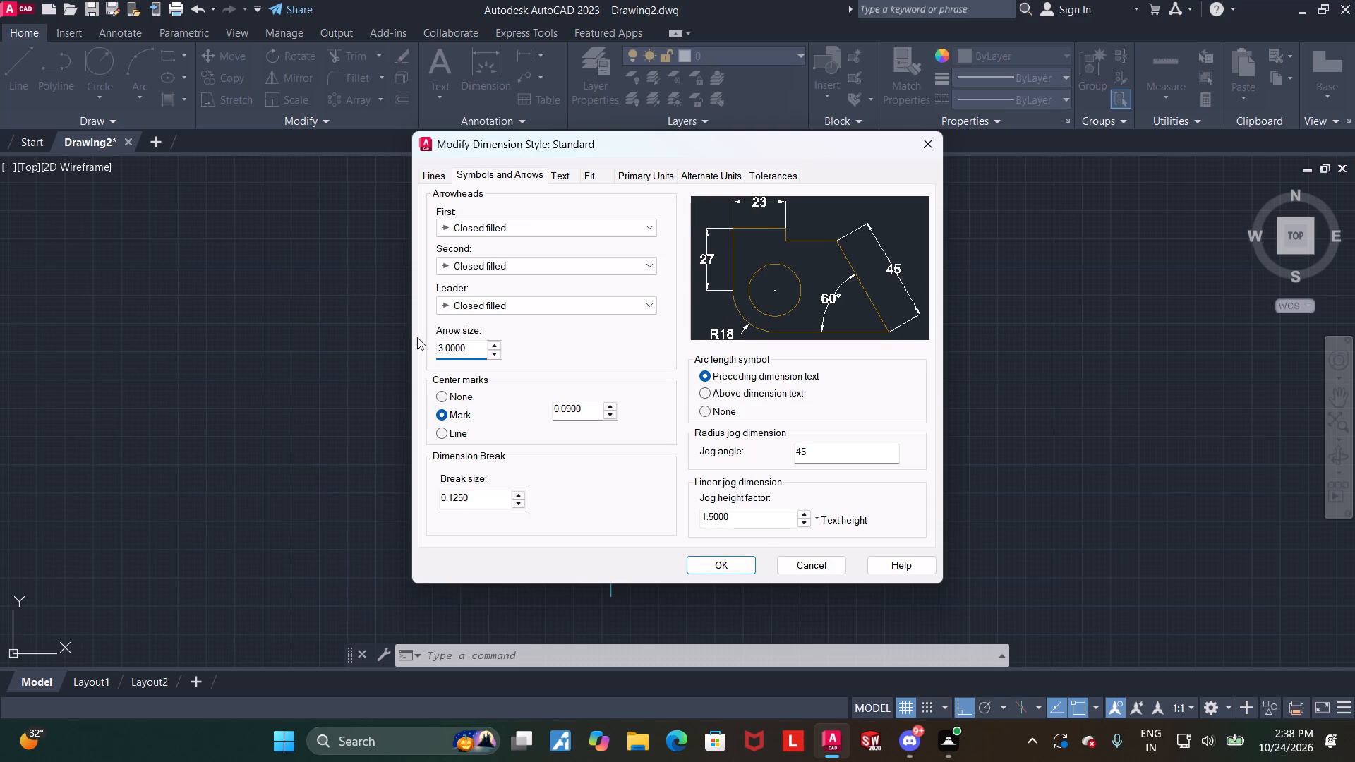
pyautogui.click(742, 571)
pyautogui.click(773, 493)
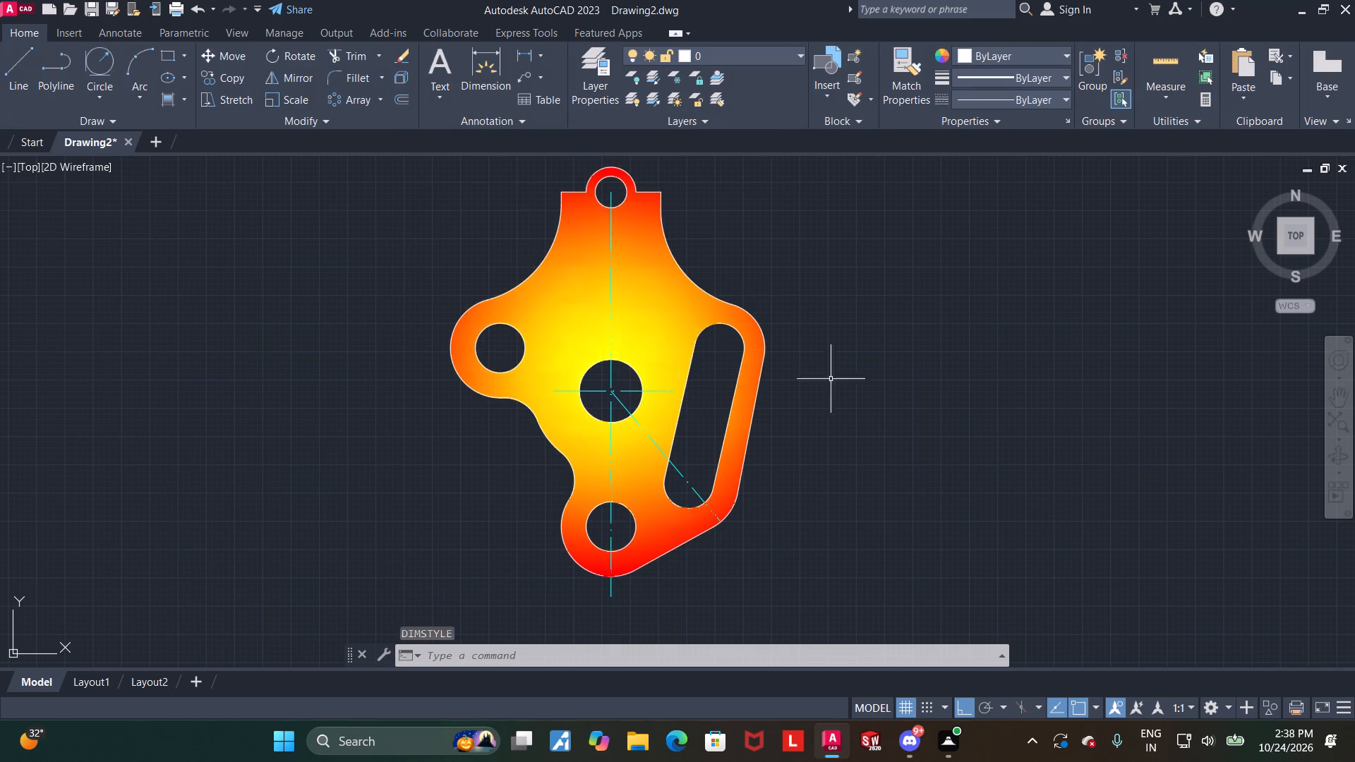
pyautogui.press('Escape')
# Add a radius dimension to the concave arc on the right side of the part, placing its text outside the outline.
pyautogui.click(481, 67)
pyautogui.moveTo(785, 250); pyautogui.dragTo(775, 287, button='middle')
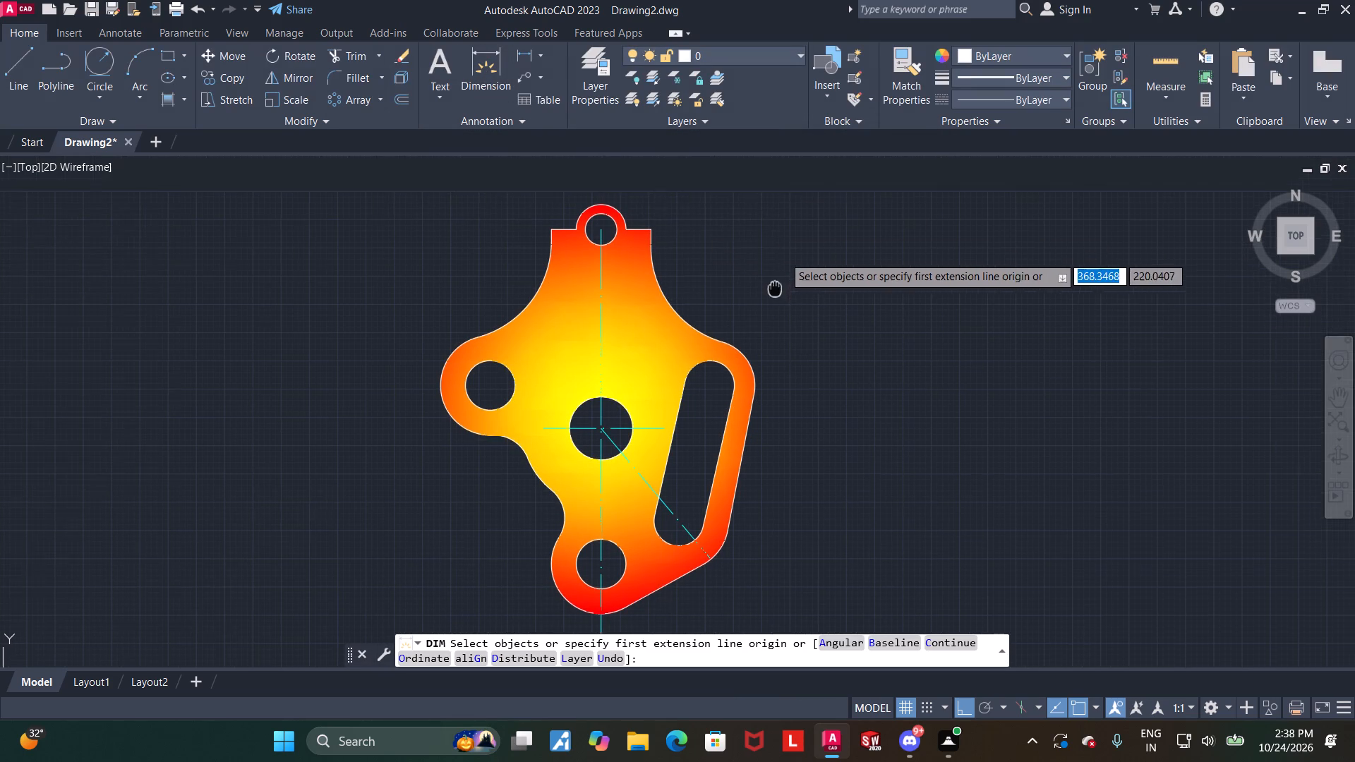
pyautogui.moveTo(775, 287); pyautogui.dragTo(774, 288, button='middle')
pyautogui.scroll(1, 649, 267)
pyautogui.click(666, 313)
pyautogui.click(706, 302)
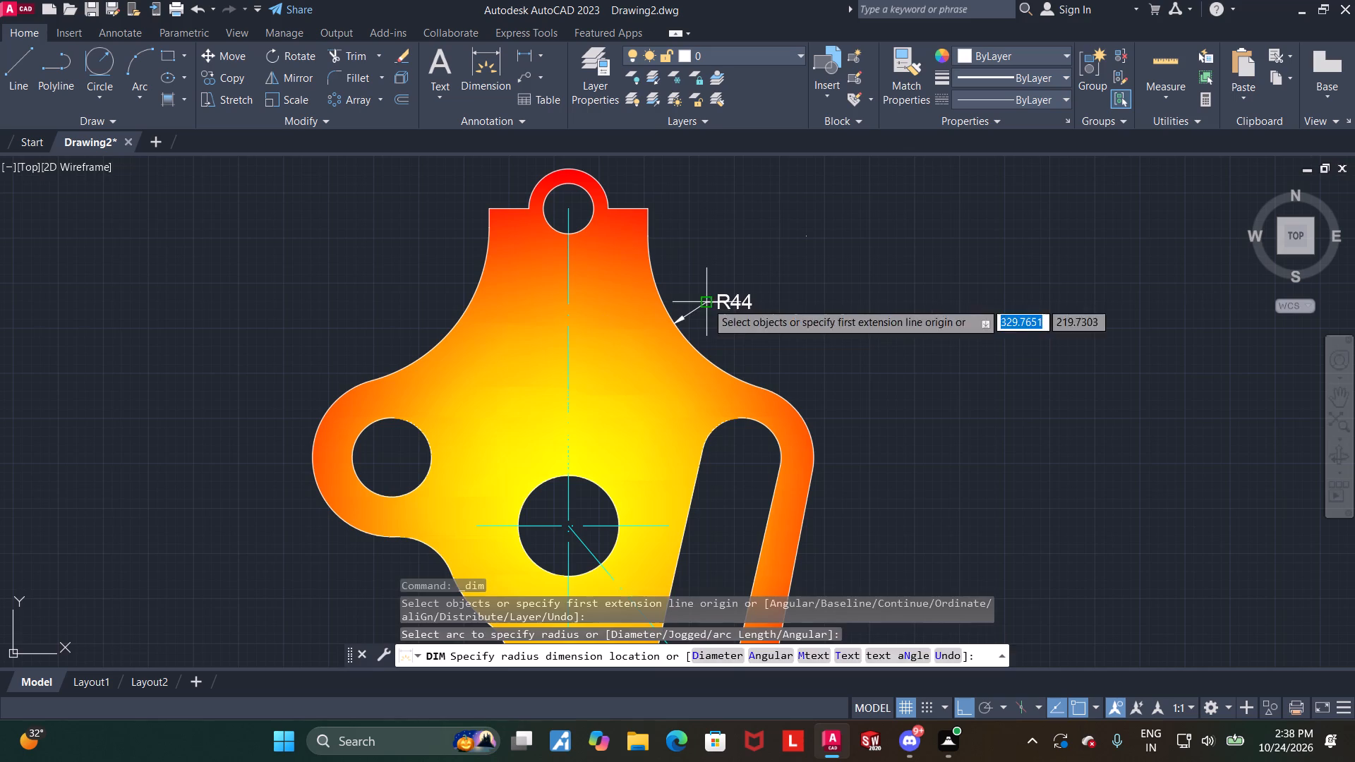
pyautogui.press('Escape')
# Add a radius dimension to the outer arc around the top hole, placing its text to the upper right of the part.
pyautogui.scroll(-1, 778, 304)
pyautogui.moveTo(757, 230); pyautogui.dragTo(748, 294, button='middle')
pyautogui.scroll(1, 702, 269)
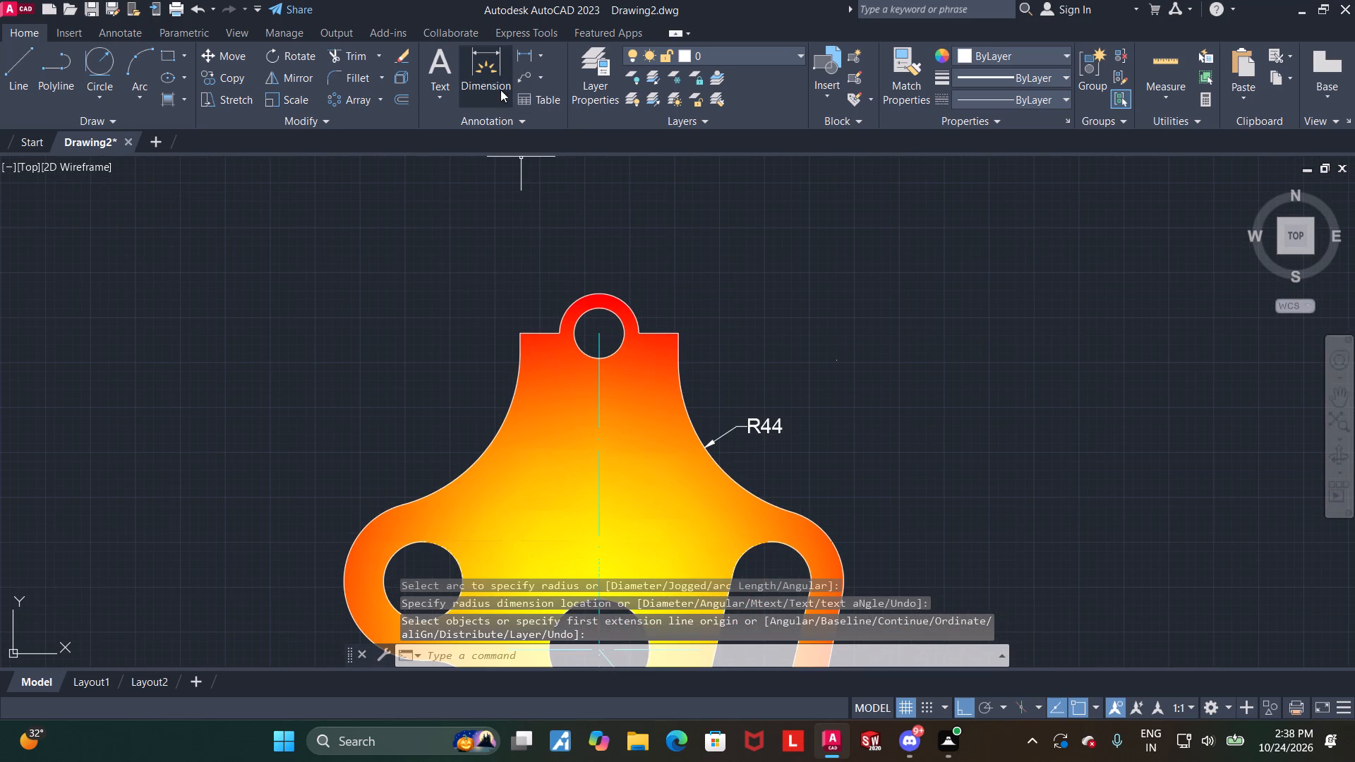
pyautogui.click(497, 77)
pyautogui.scroll(1, 629, 204)
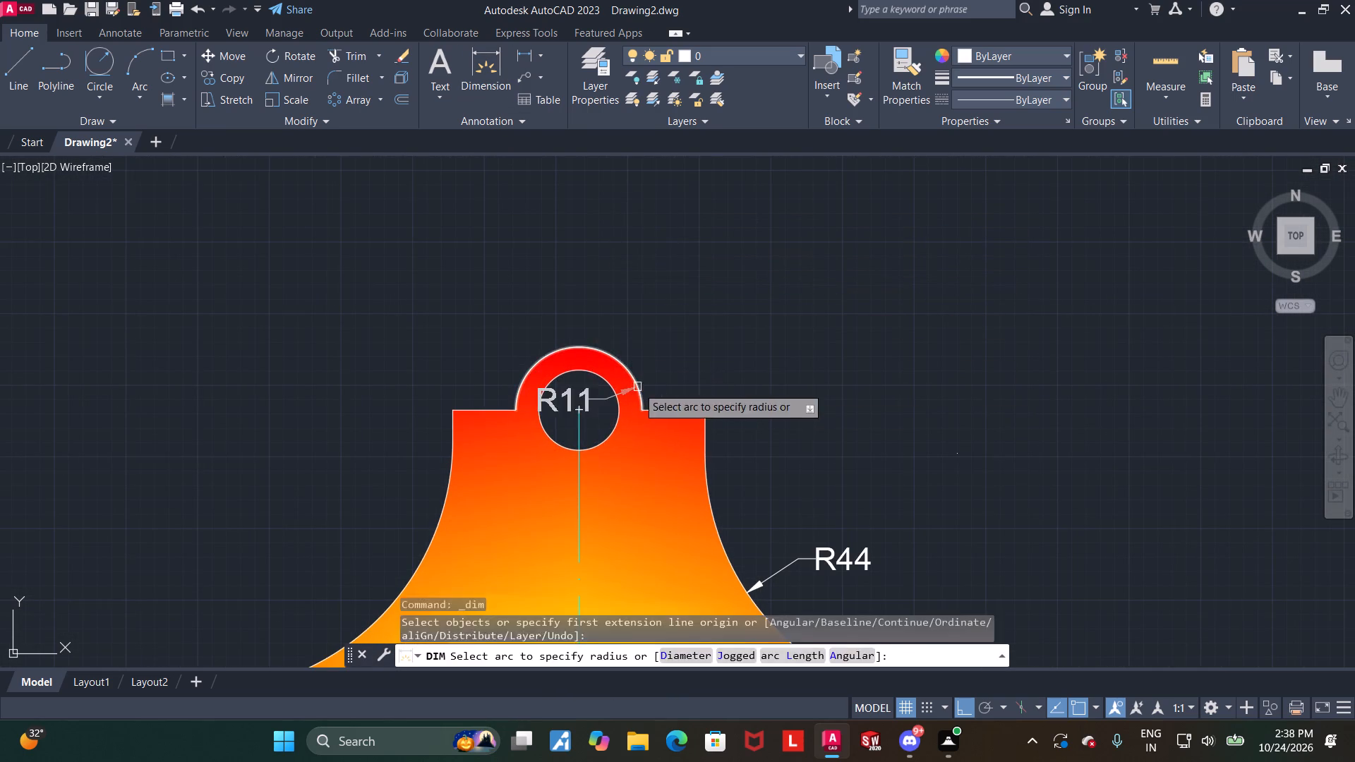
pyautogui.click(639, 385)
pyautogui.click(793, 329)
pyautogui.press('Escape')
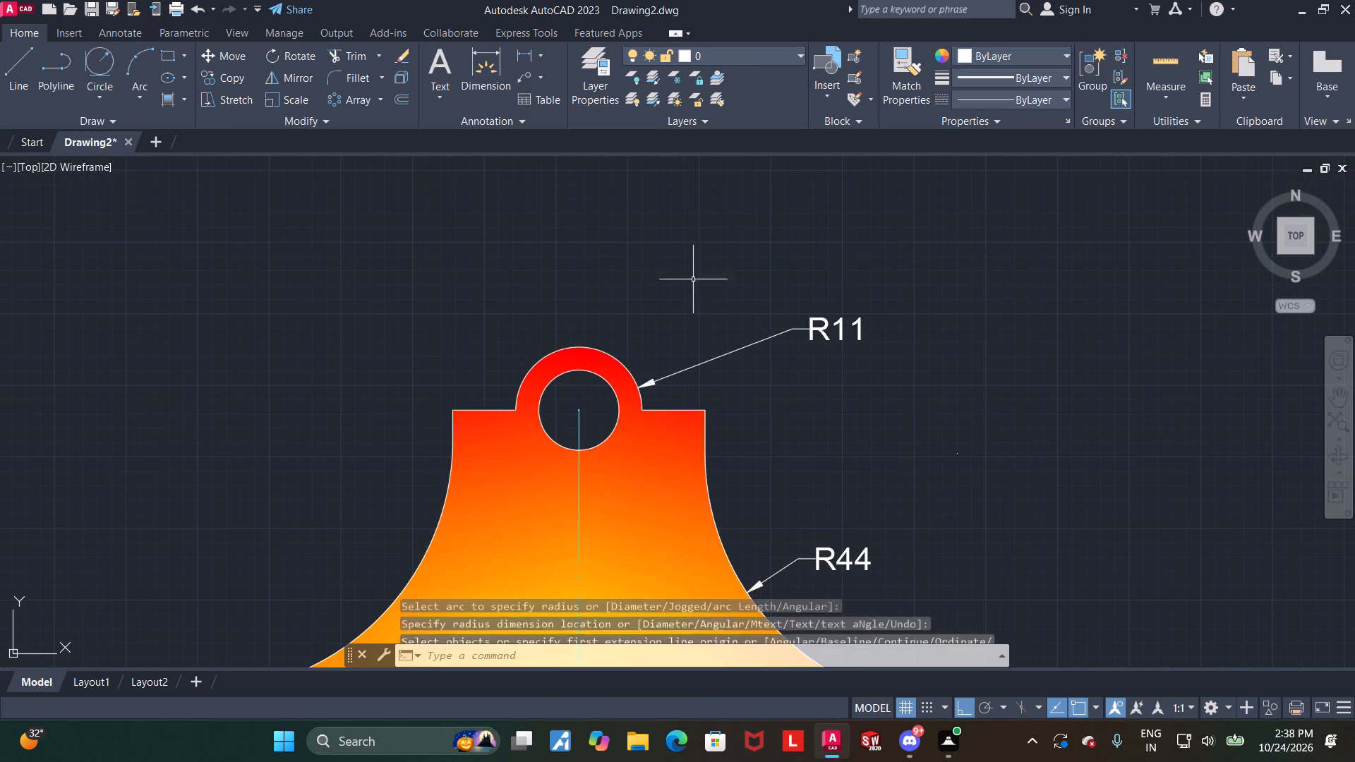
# Dimension the top hole with the Radius option instead of diameter, placing the text to its upper left.
pyautogui.click(483, 67)
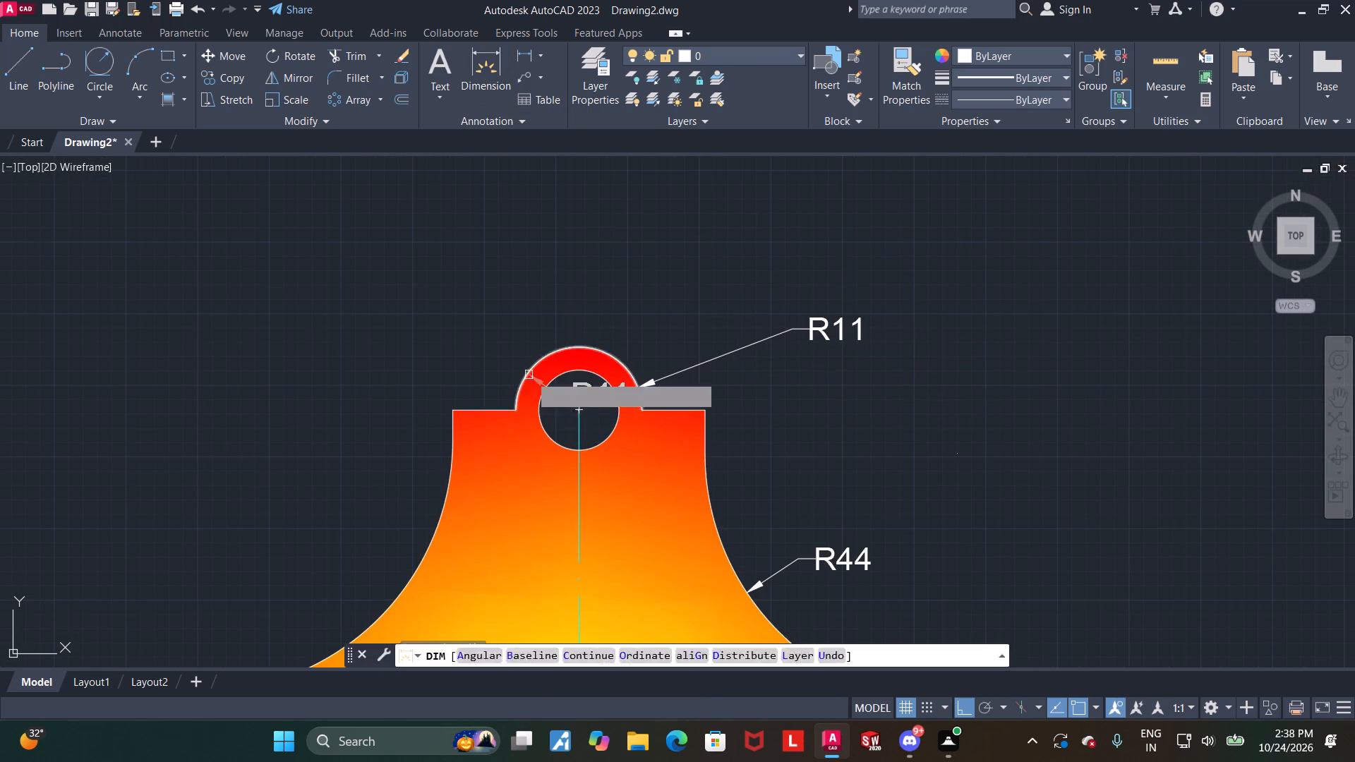
pyautogui.click(546, 392)
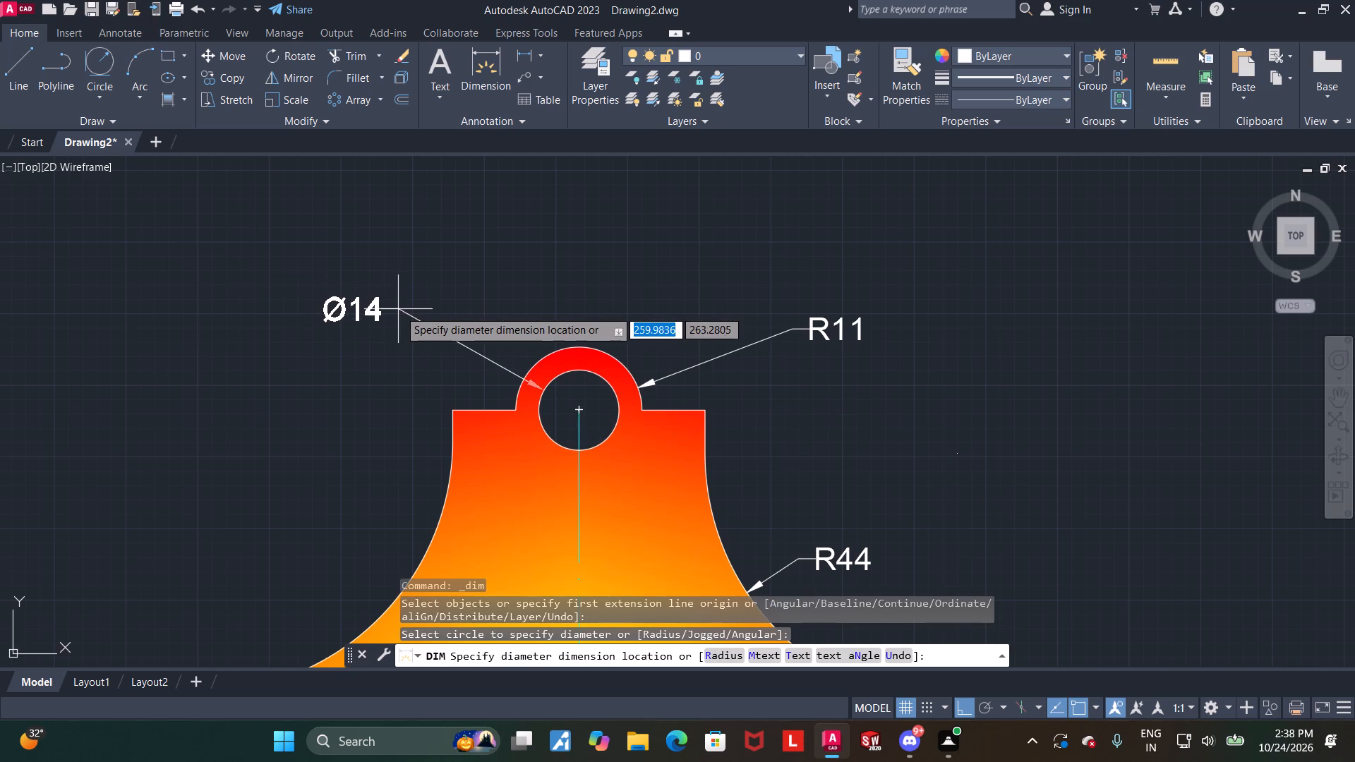
pyautogui.press('r')
pyautogui.press('Return')
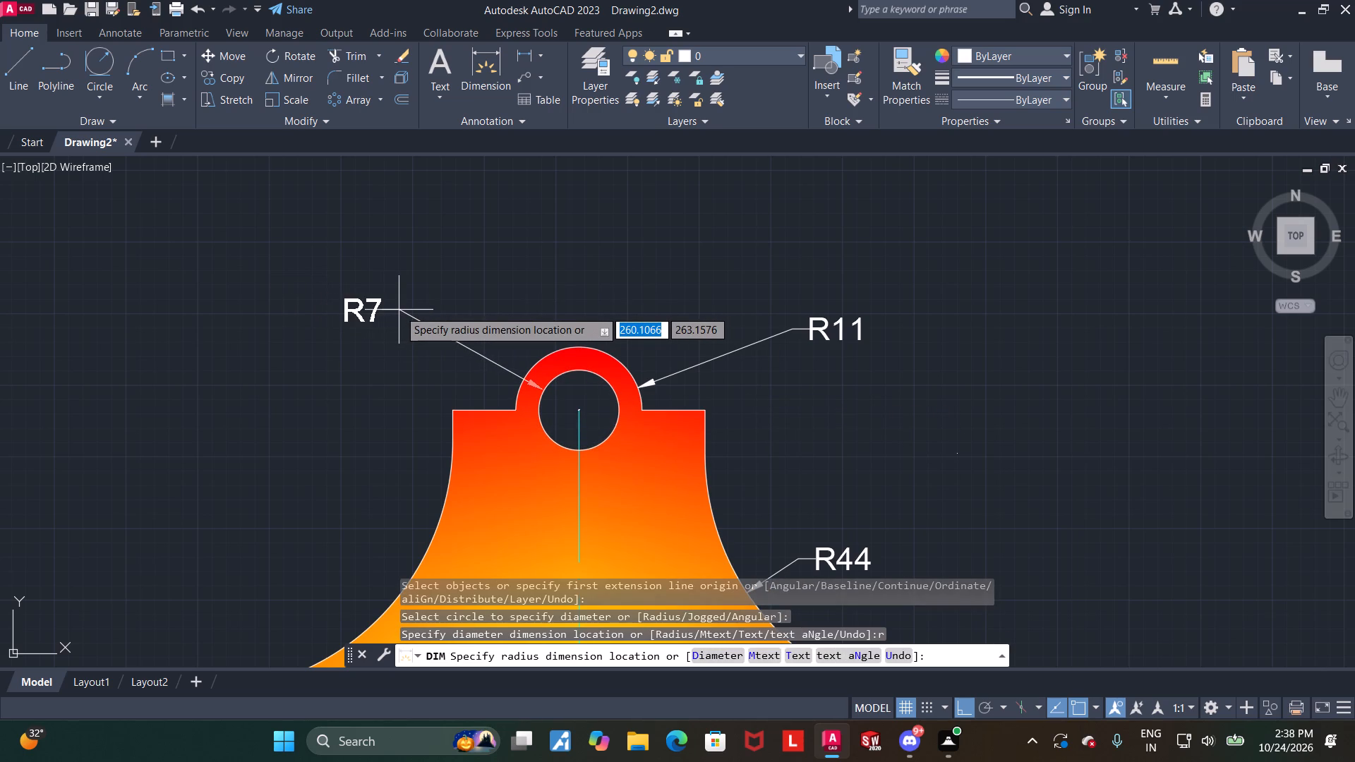
pyautogui.click(506, 339)
pyautogui.press('Escape')
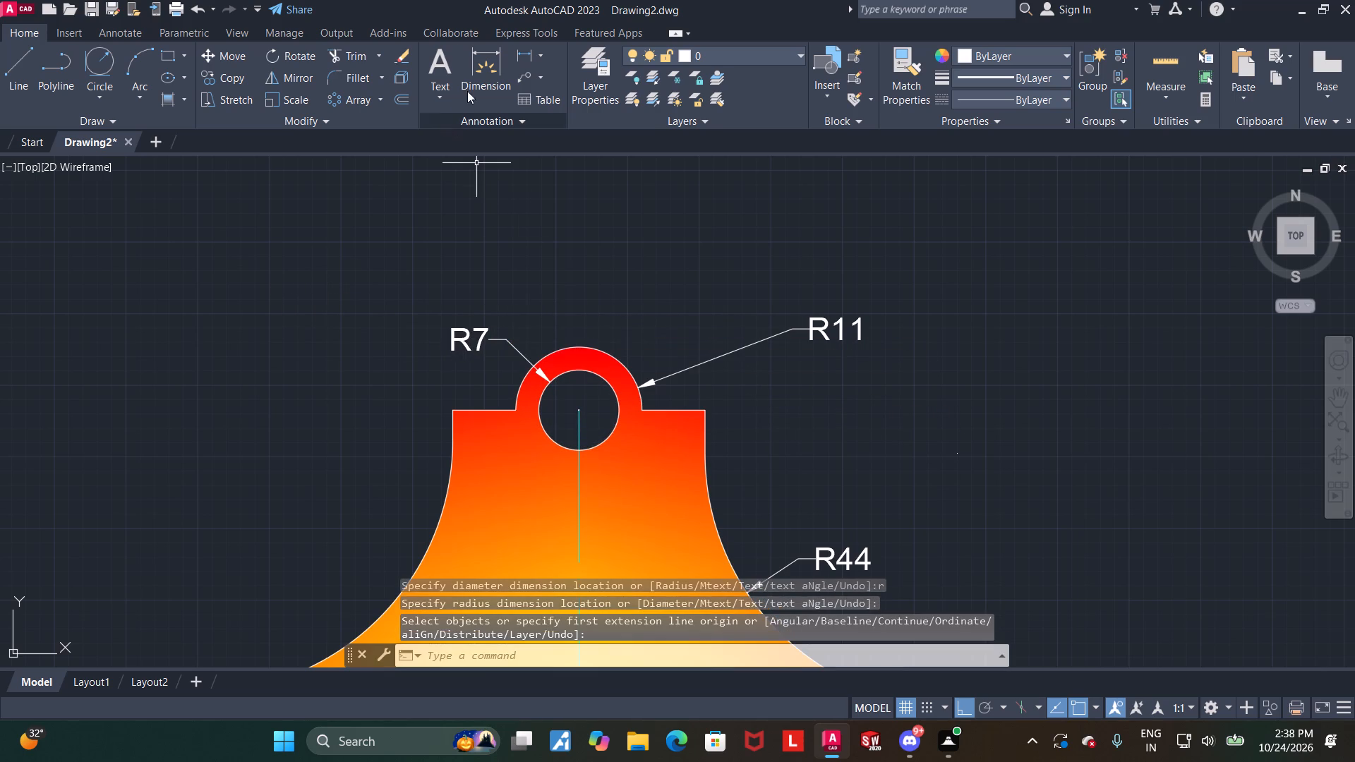
# Add a horizontal dimension above the part from the top hole's centre to the right corner of the top edge.
pyautogui.click(478, 67)
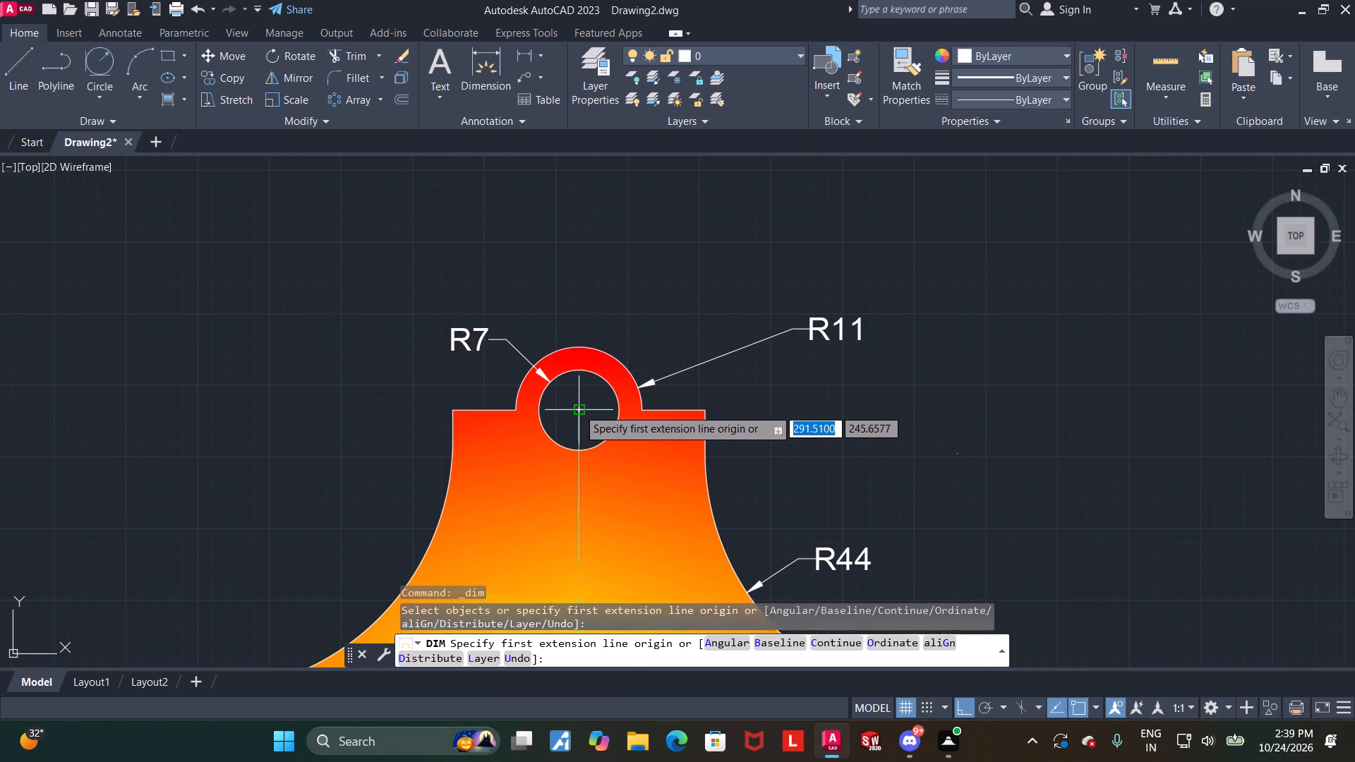
pyautogui.click(578, 408)
pyautogui.click(706, 413)
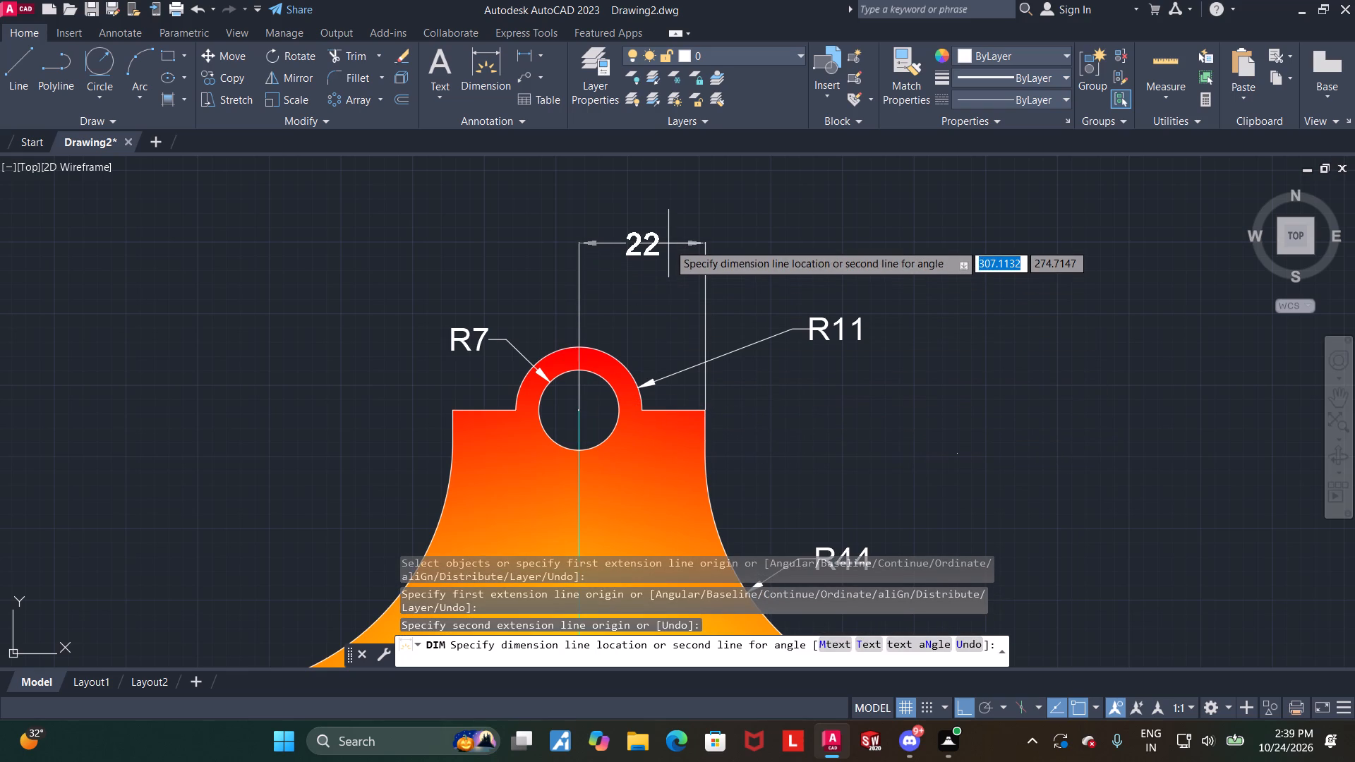
pyautogui.click(668, 243)
pyautogui.press('Escape')
# Dimension the horizontal distance between the top hole's centre and the left hole's centre, in line with the existing horizontal dimension above the part.
pyautogui.click(477, 64)
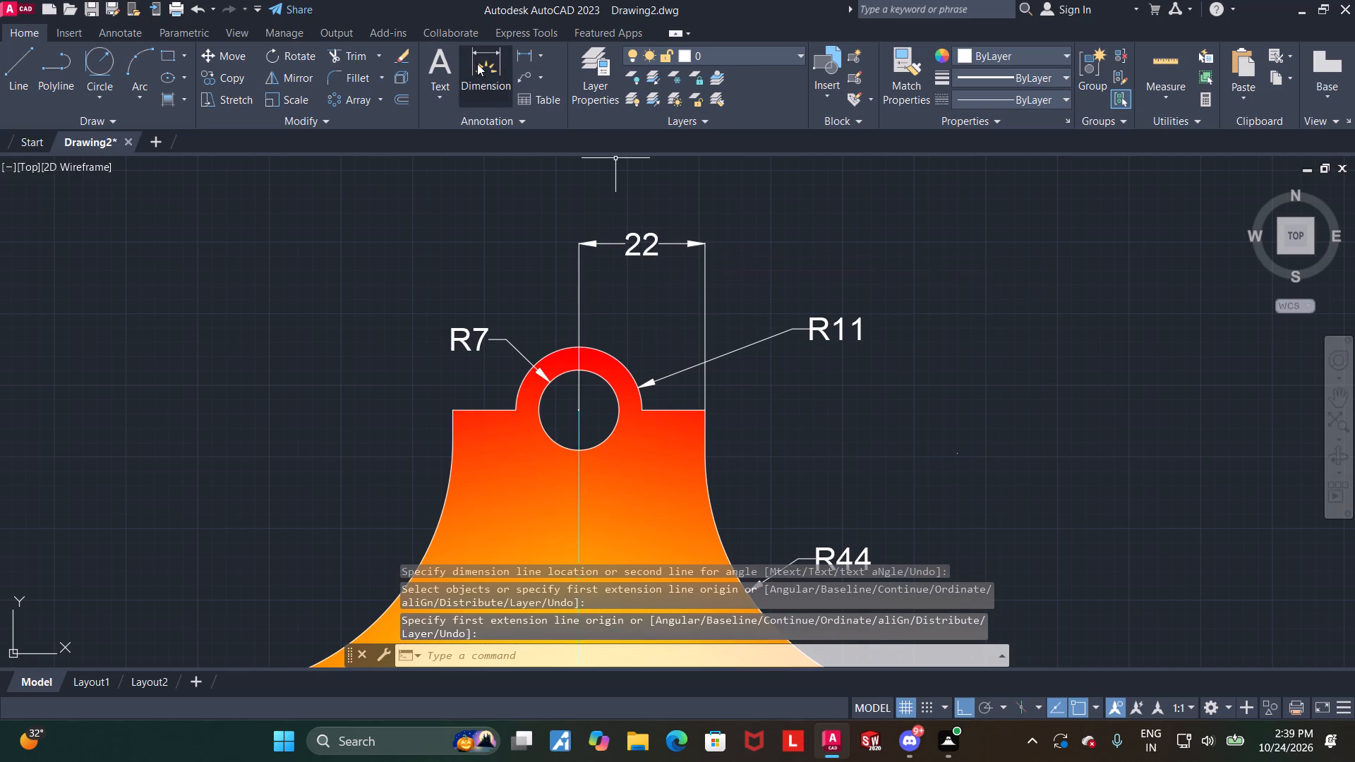
pyautogui.click(582, 413)
pyautogui.scroll(-2, 582, 413)
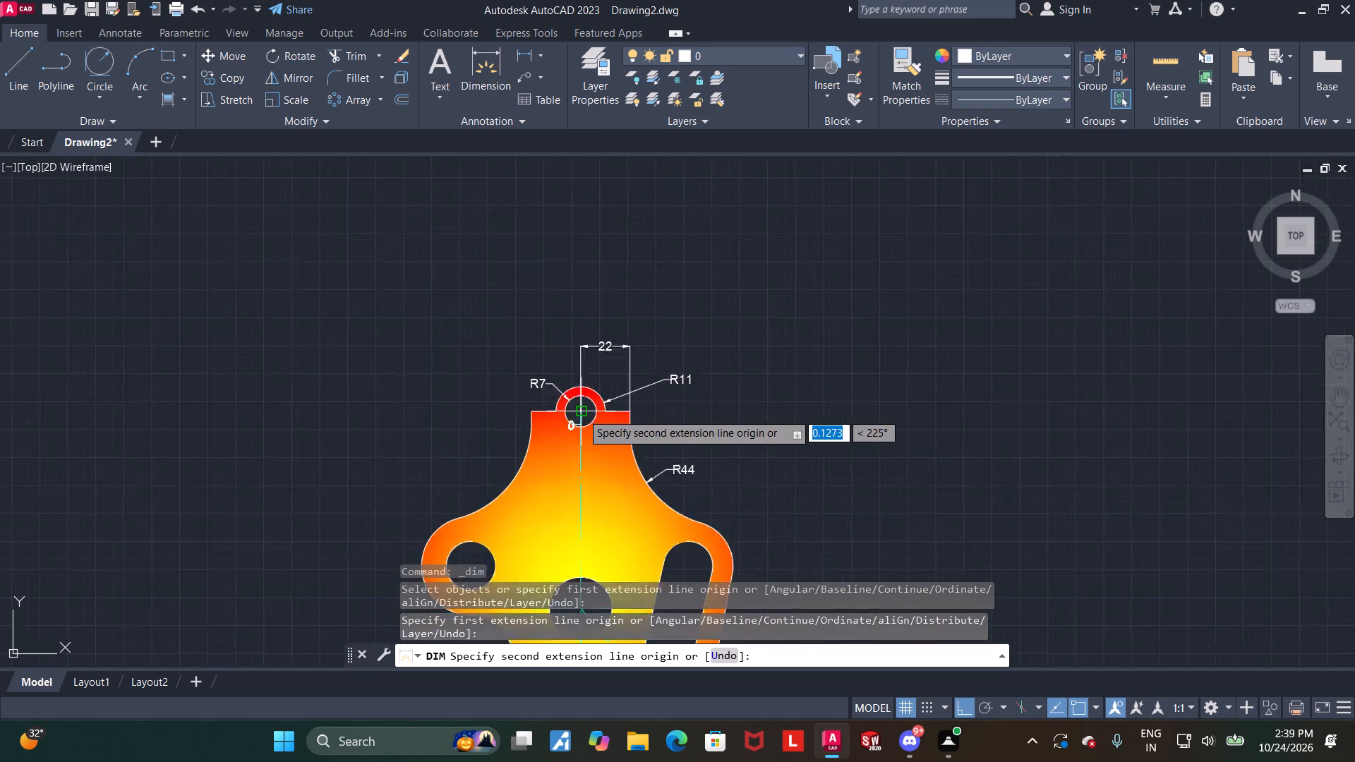
pyautogui.scroll(-1, 582, 413)
pyautogui.scroll(3, 522, 500)
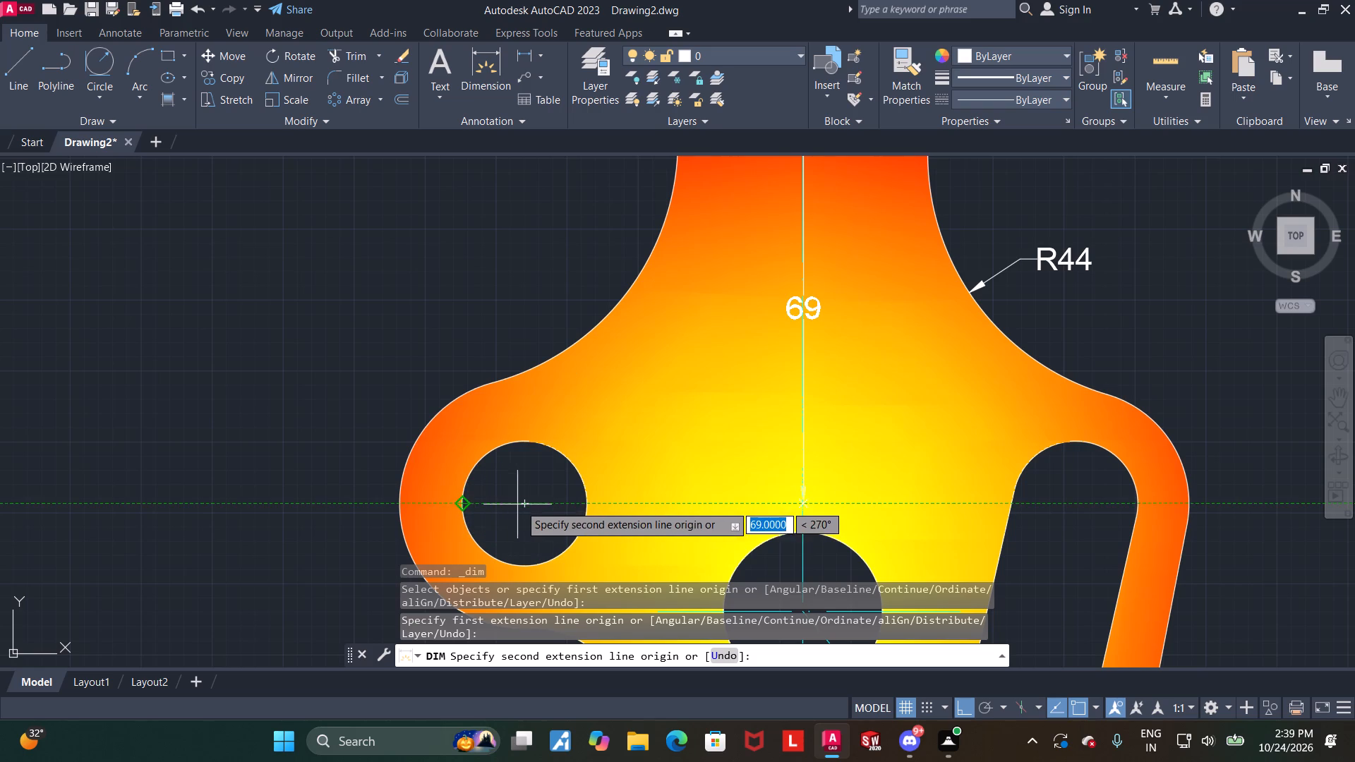
pyautogui.click(525, 506)
pyautogui.scroll(-3, 527, 504)
pyautogui.scroll(1, 558, 353)
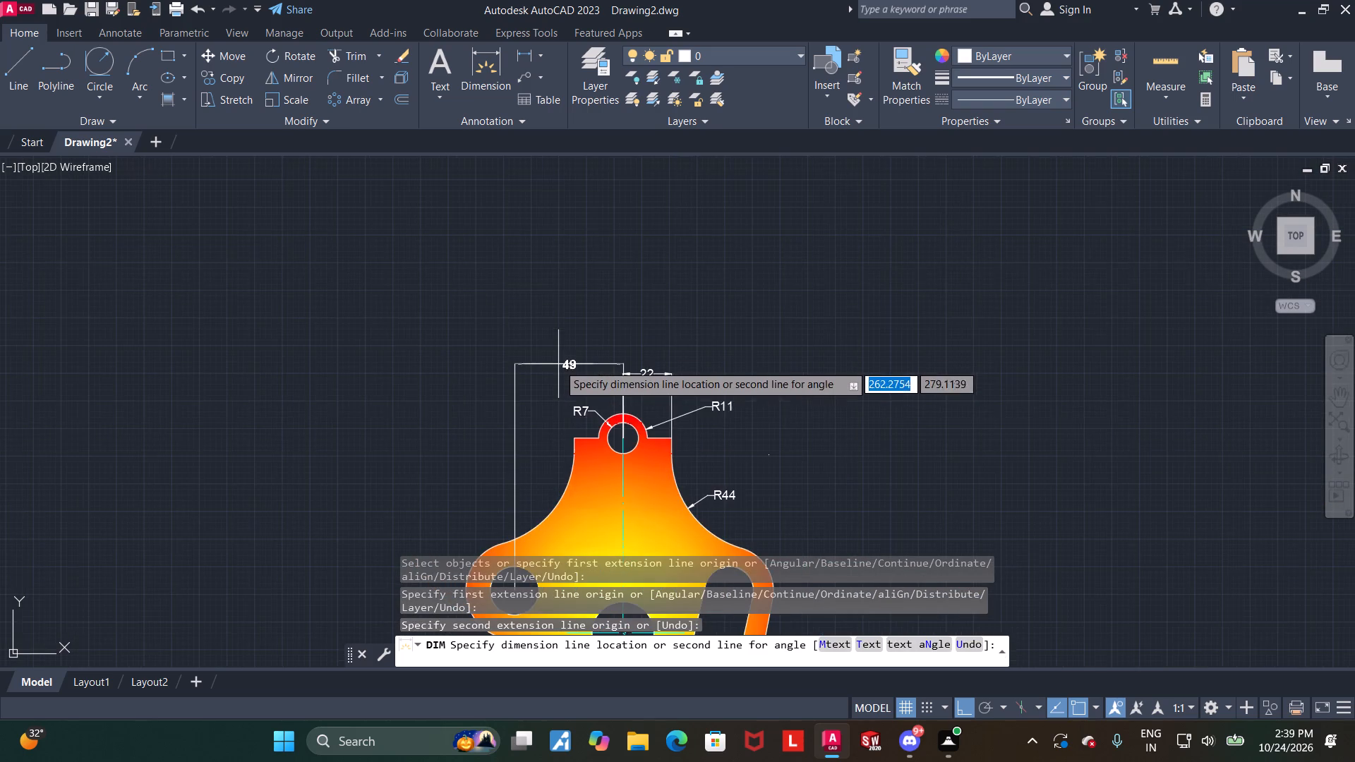
pyautogui.scroll(1, 562, 370)
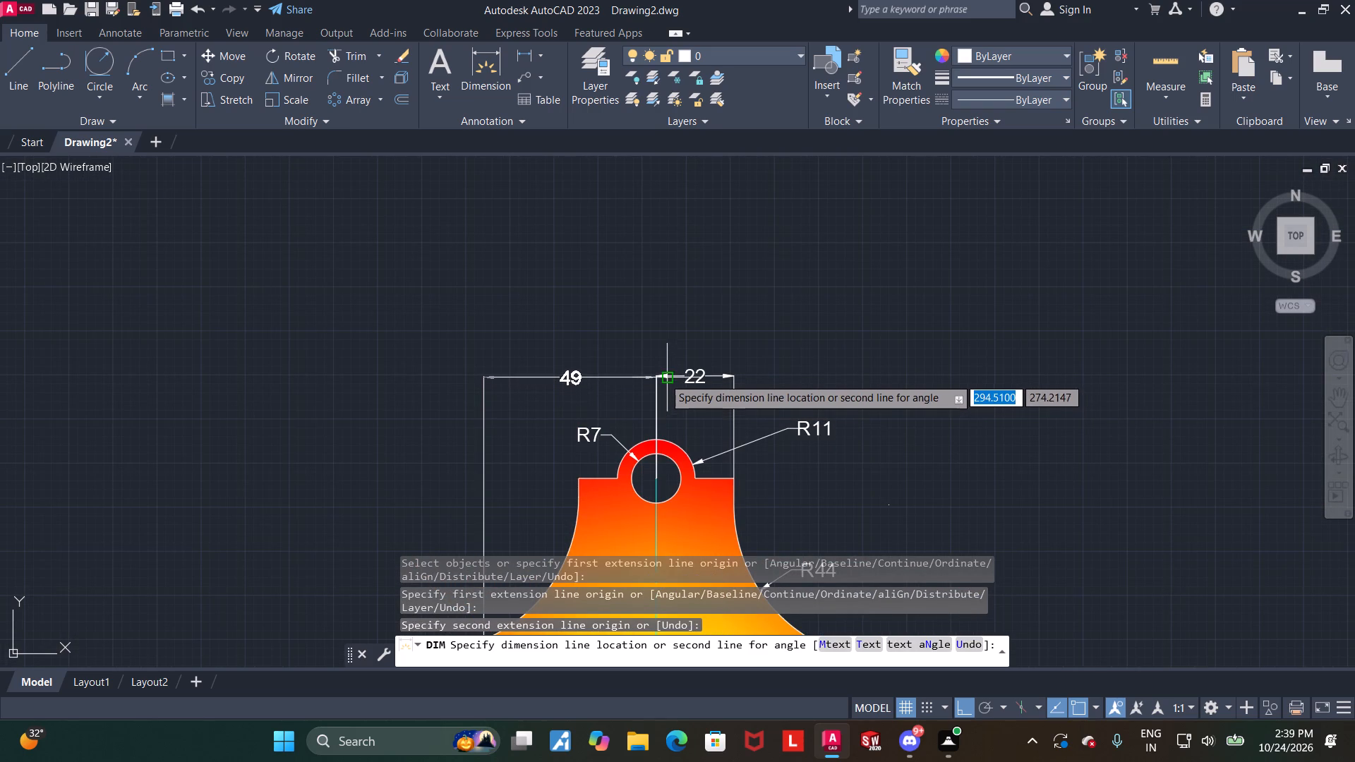
pyautogui.click(655, 374)
pyautogui.press('Escape')
# Add a radius dimension to the concave arc on the left side of the part, placing its text inside the filled body.
pyautogui.scroll(-1, 826, 400)
pyautogui.moveTo(932, 417); pyautogui.dragTo(932, 416, button='middle')
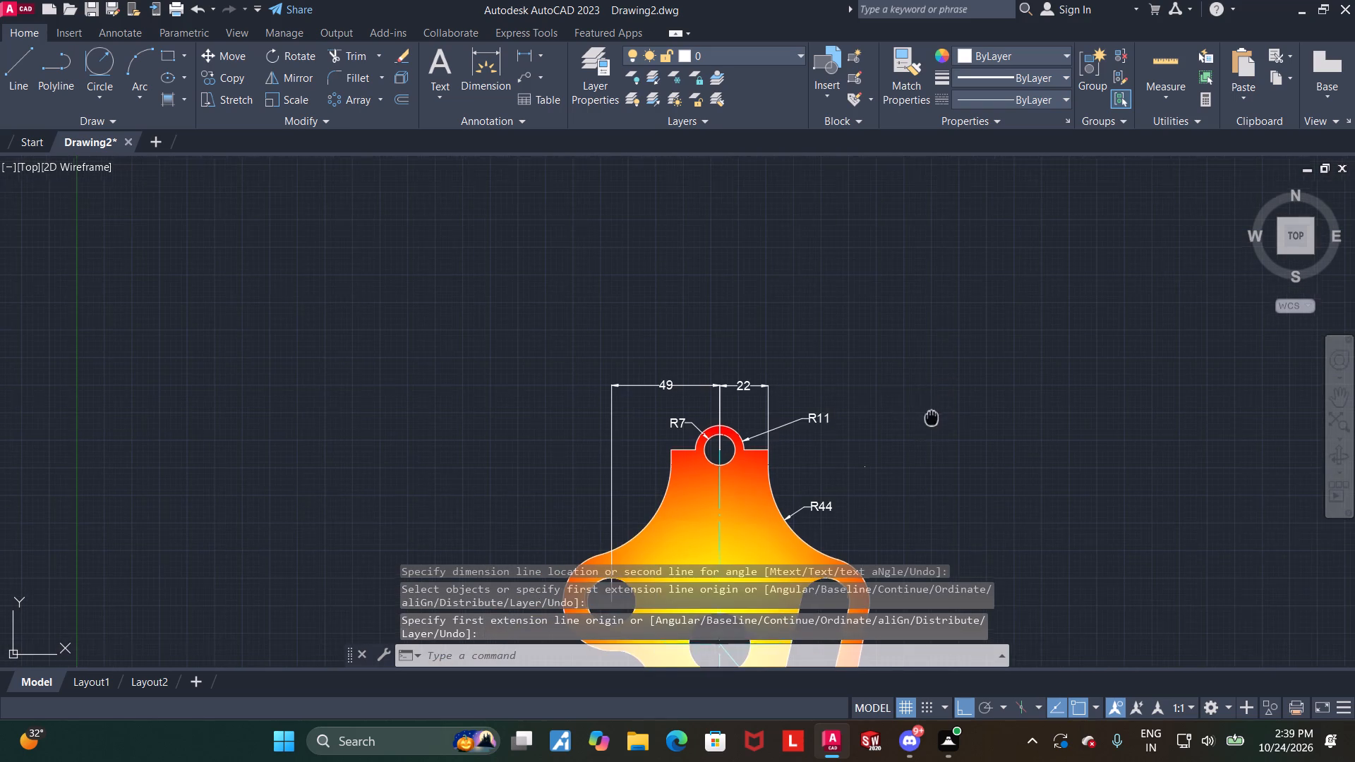
pyautogui.moveTo(932, 416); pyautogui.dragTo(917, 365, button='middle')
pyautogui.moveTo(905, 425); pyautogui.dragTo(889, 348, button='middle')
pyautogui.moveTo(898, 417); pyautogui.dragTo(900, 367, button='middle')
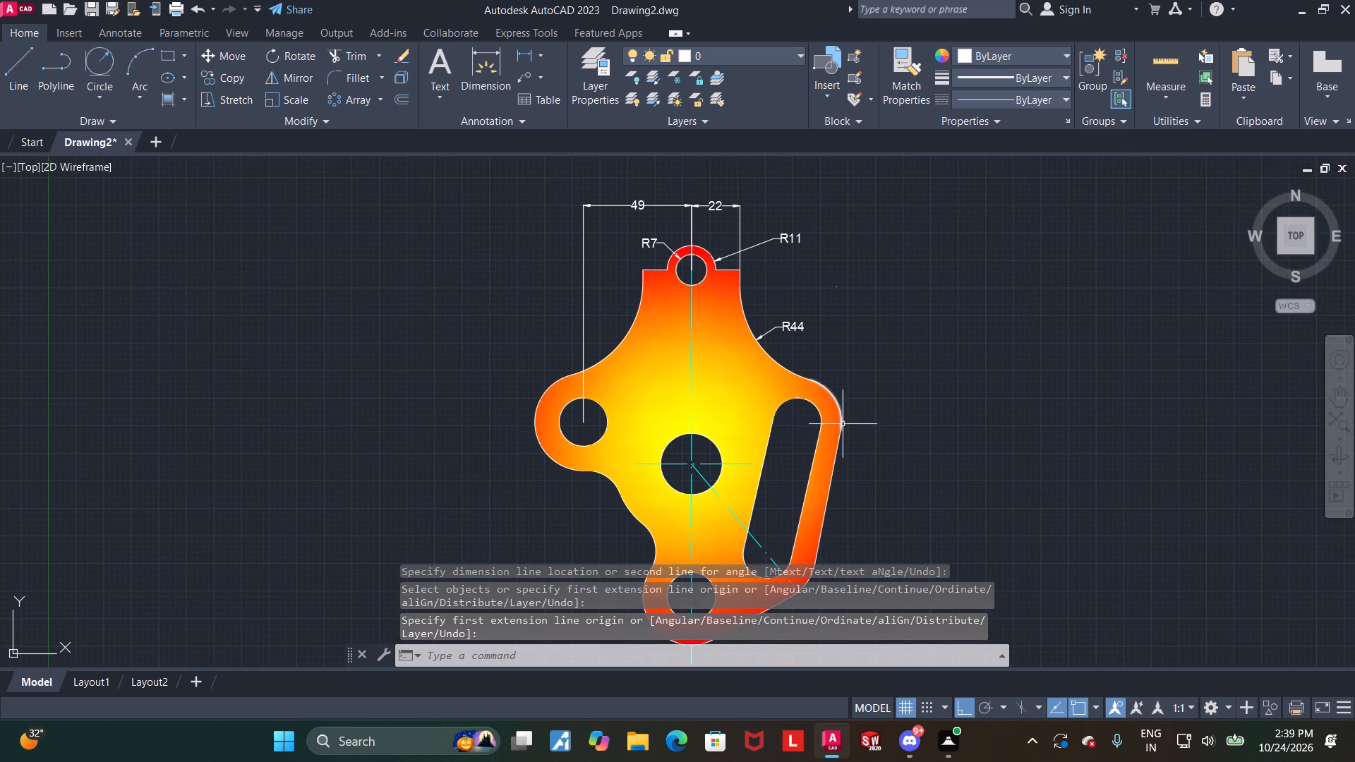
pyautogui.scroll(3, 603, 264)
pyautogui.press('Escape')
pyautogui.click(468, 68)
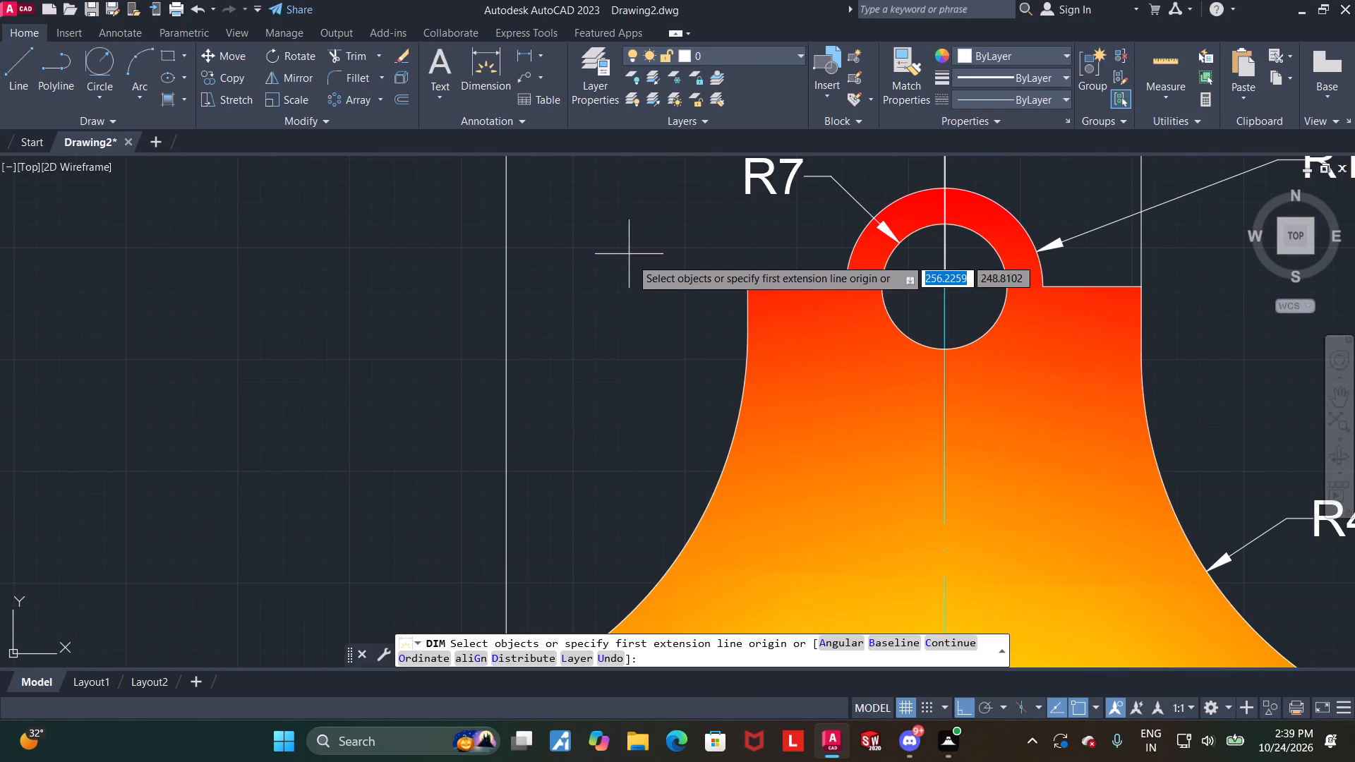
pyautogui.scroll(-1, 646, 287)
pyautogui.click(677, 442)
pyautogui.click(689, 497)
pyautogui.press('Escape')
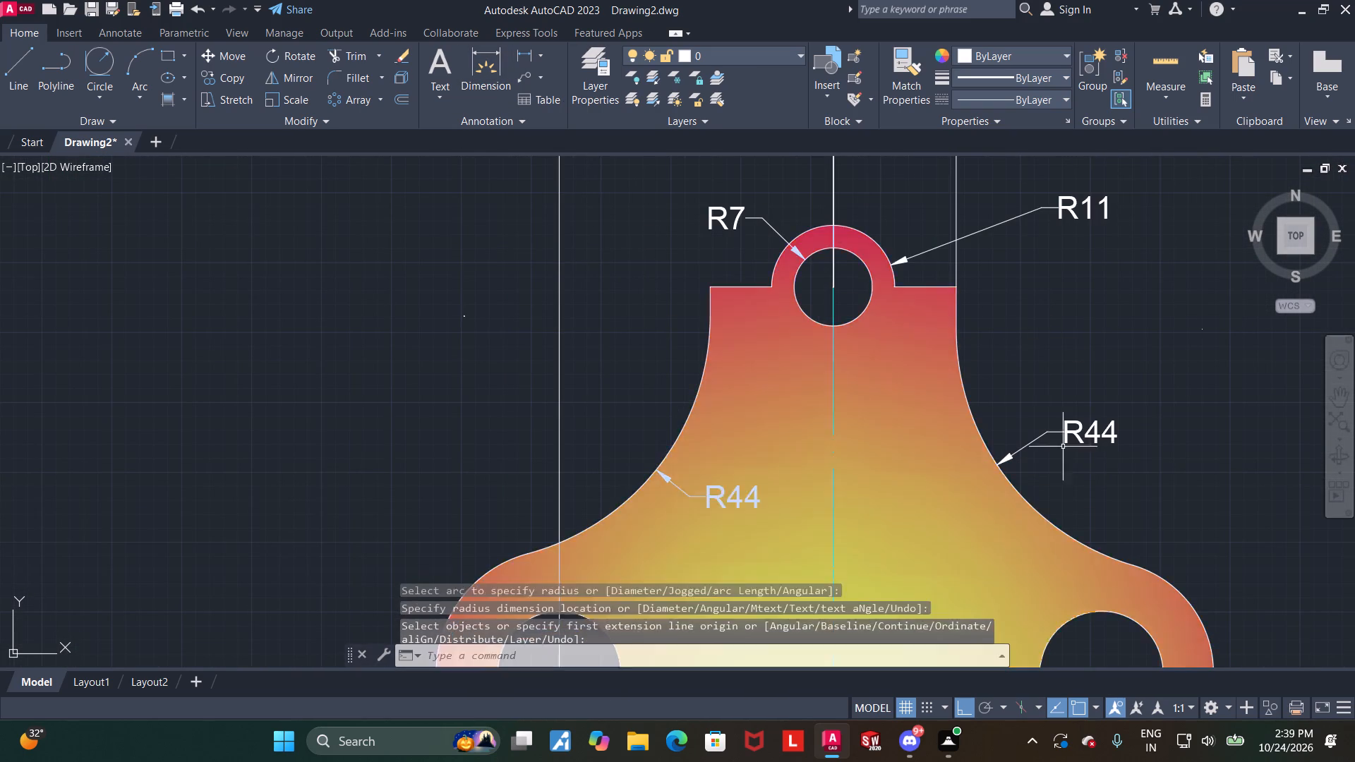
# Dimension the large central hole with the Diameter option instead of radius, placing the text to its upper left.
pyautogui.scroll(-2, 1068, 446)
pyautogui.moveTo(1172, 495); pyautogui.dragTo(944, 341, button='middle')
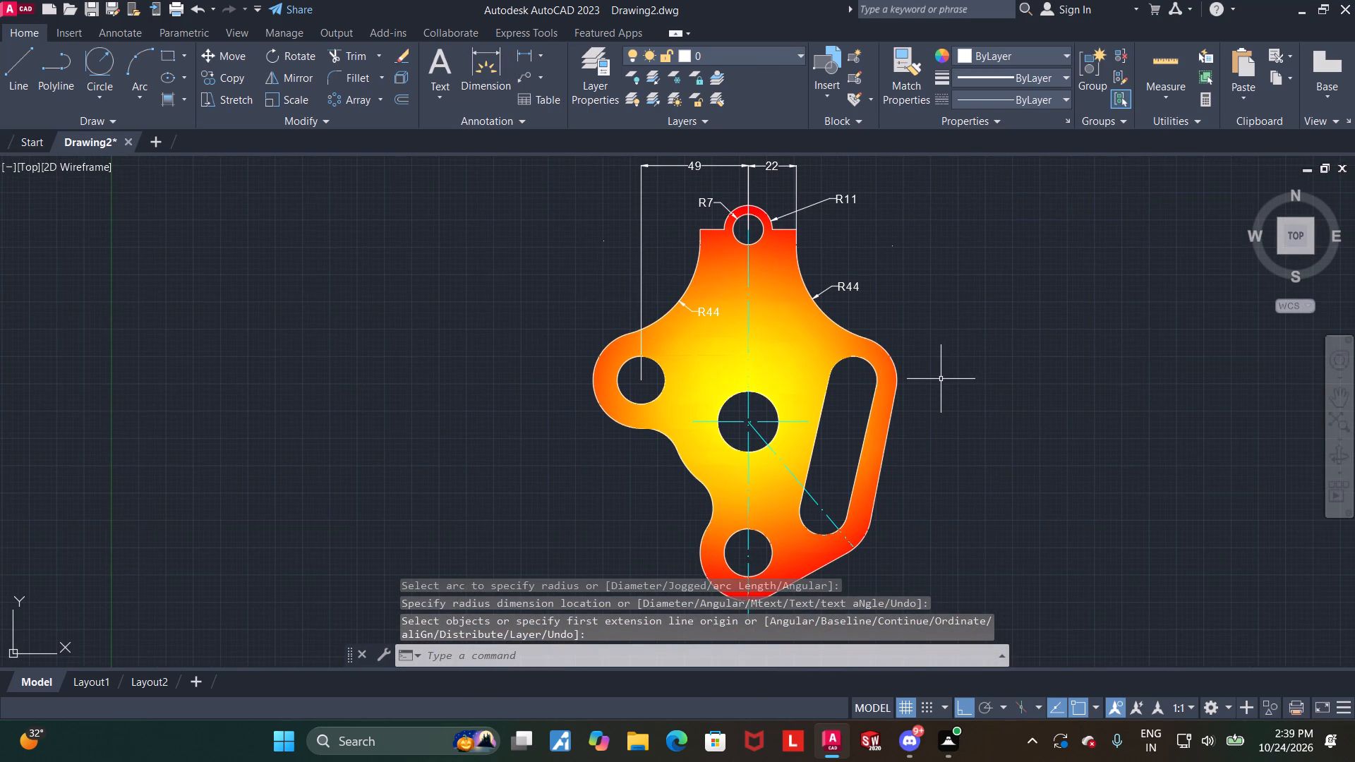
pyautogui.scroll(1, 939, 382)
pyautogui.scroll(2, 603, 380)
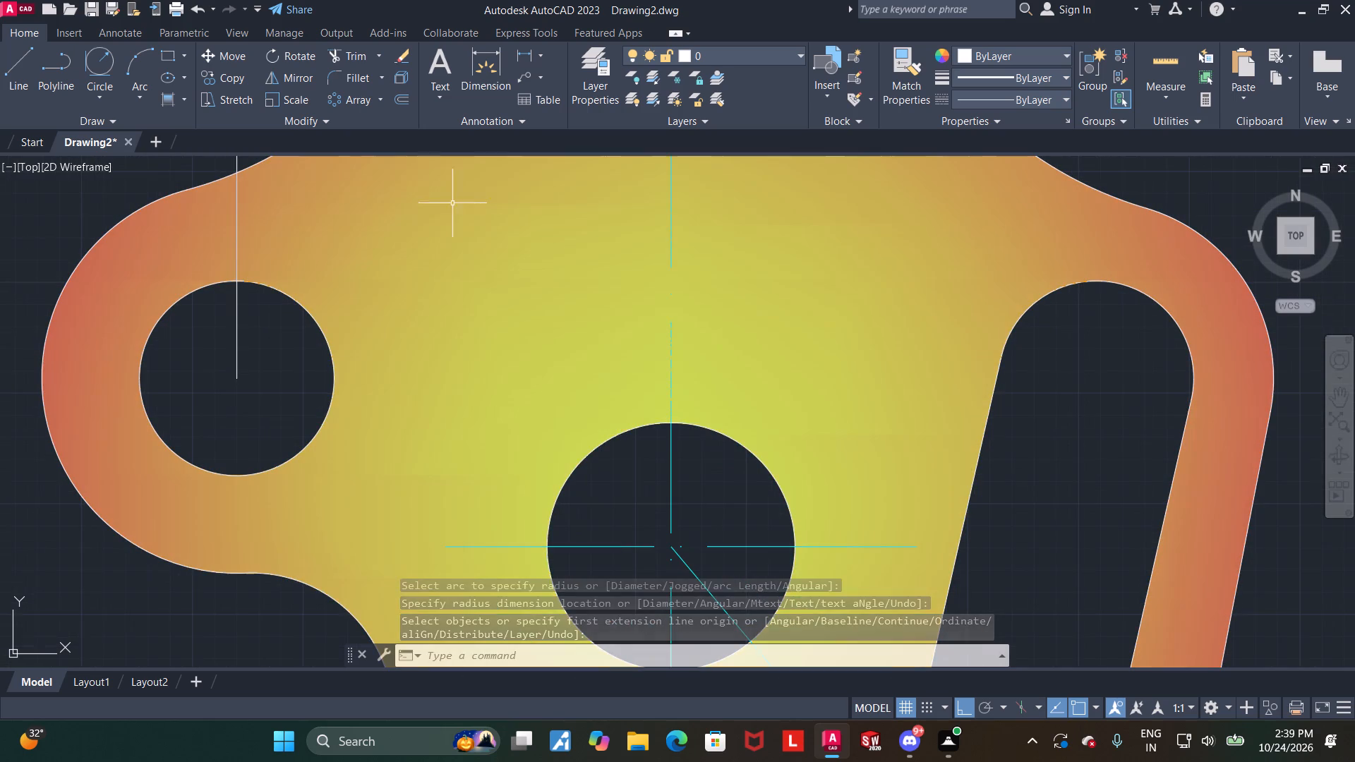
pyautogui.click(498, 56)
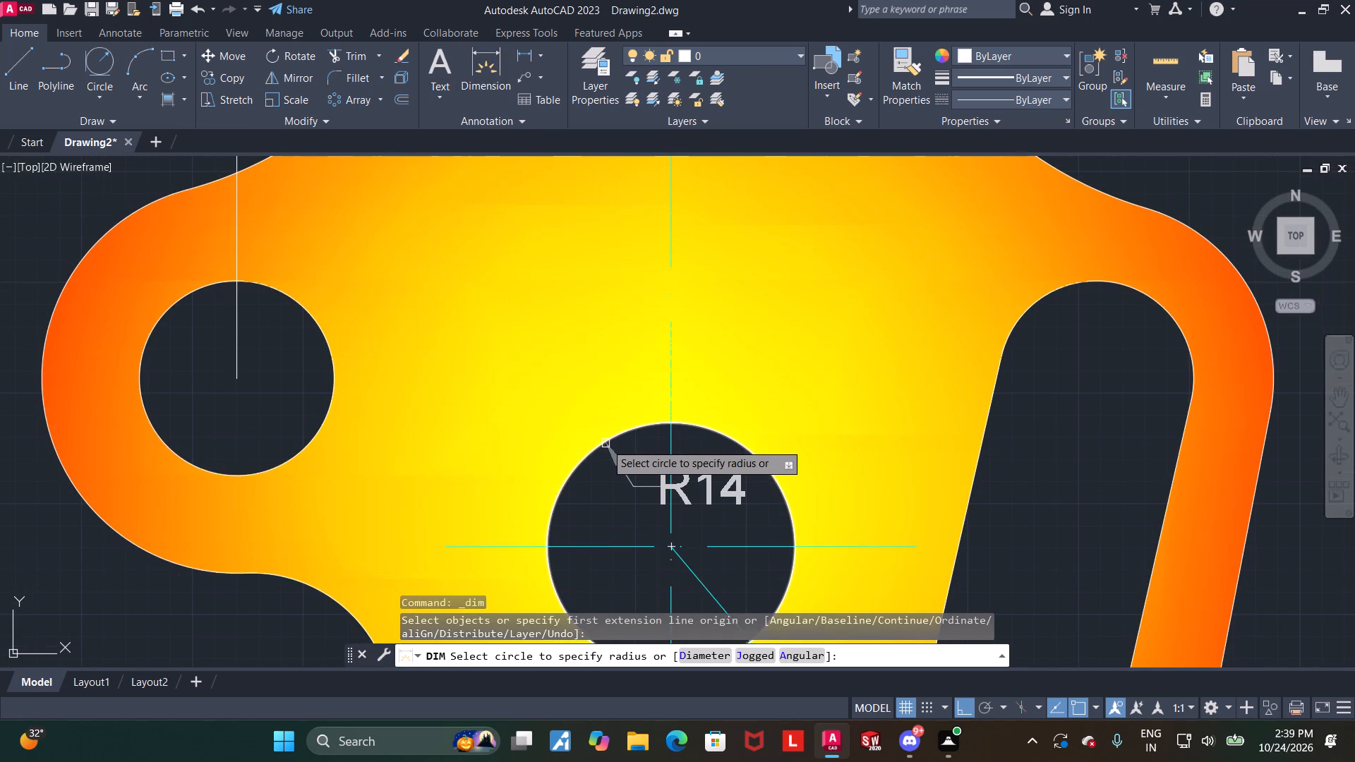
pyautogui.click(606, 443)
pyautogui.press('d')
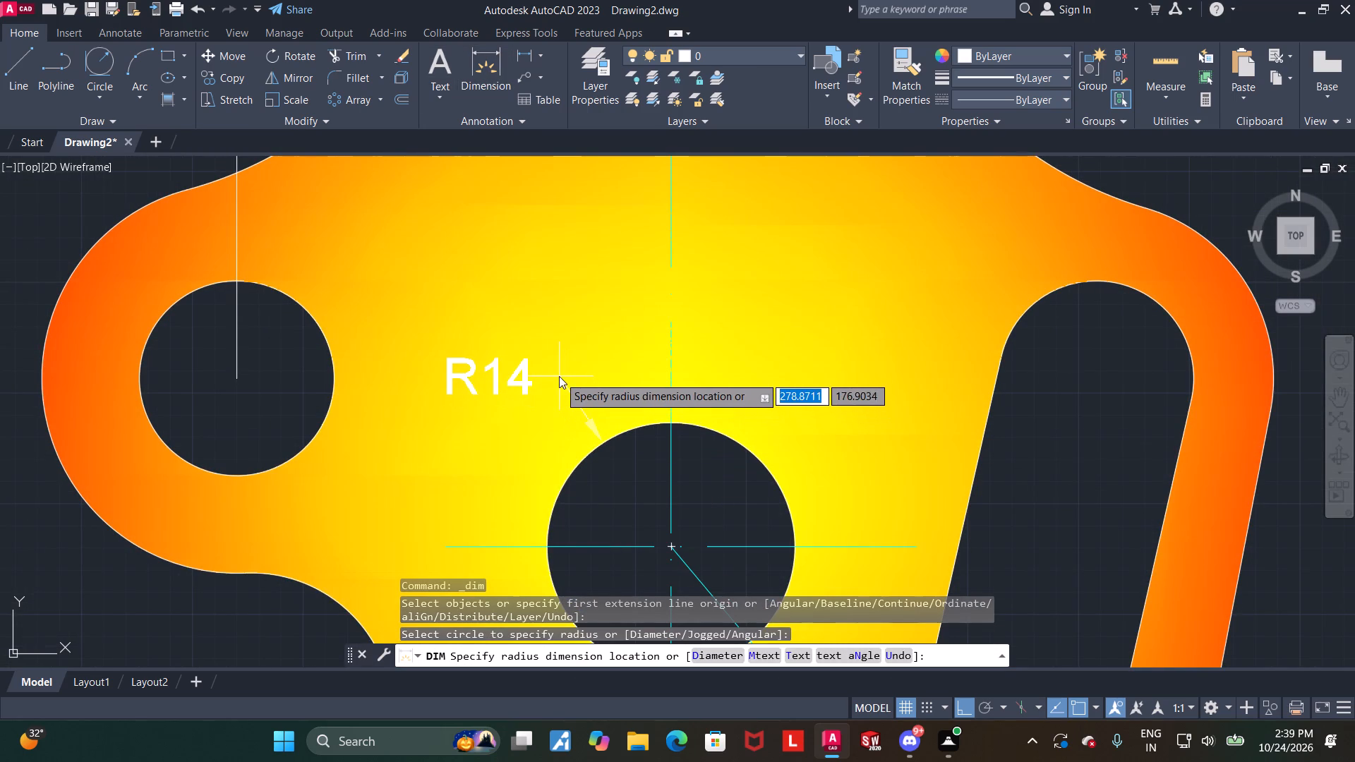
pyautogui.press('Return')
pyautogui.click(582, 361)
pyautogui.press('Escape')
# Dimension the horizontal distance from the central hole's centre to the centre of the slot's upper end, placing it above the slot.
pyautogui.scroll(-3, 582, 361)
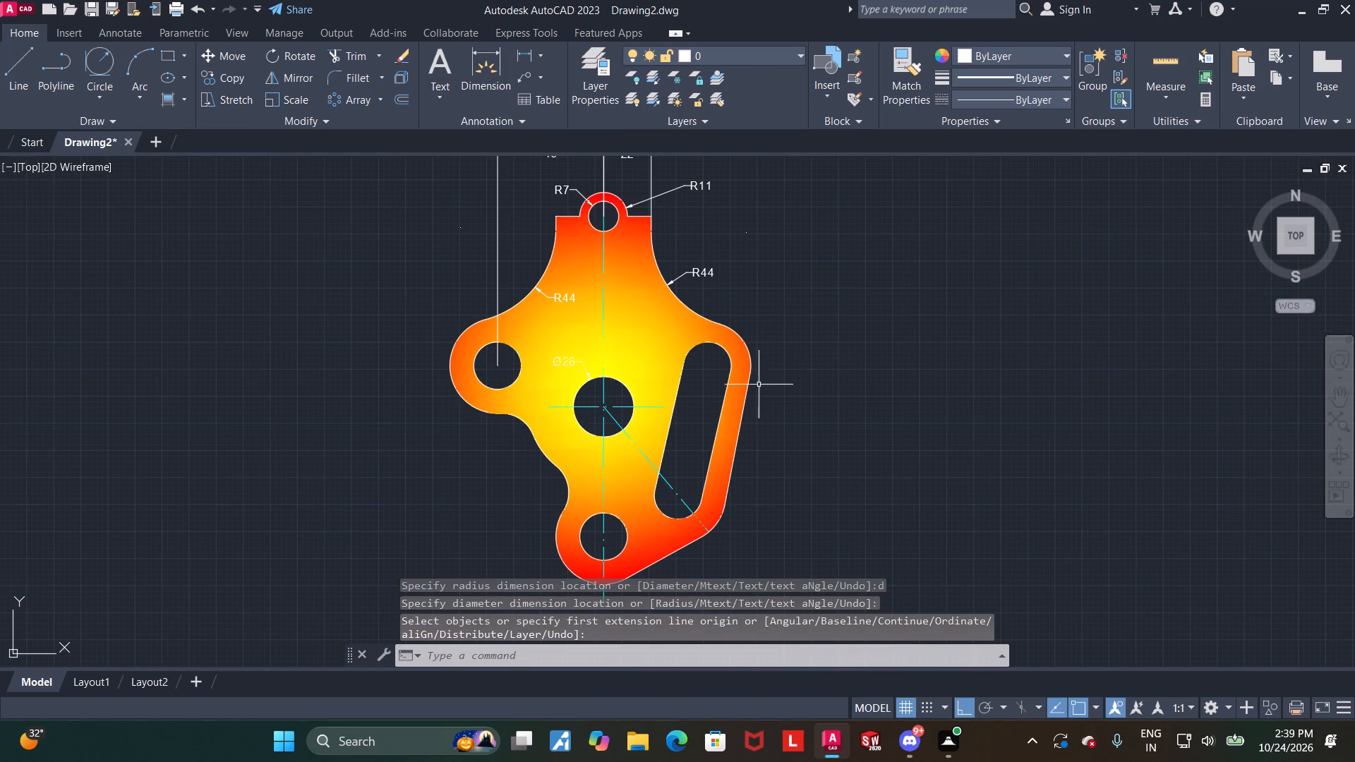
pyautogui.scroll(1, 842, 392)
pyautogui.scroll(1, 537, 332)
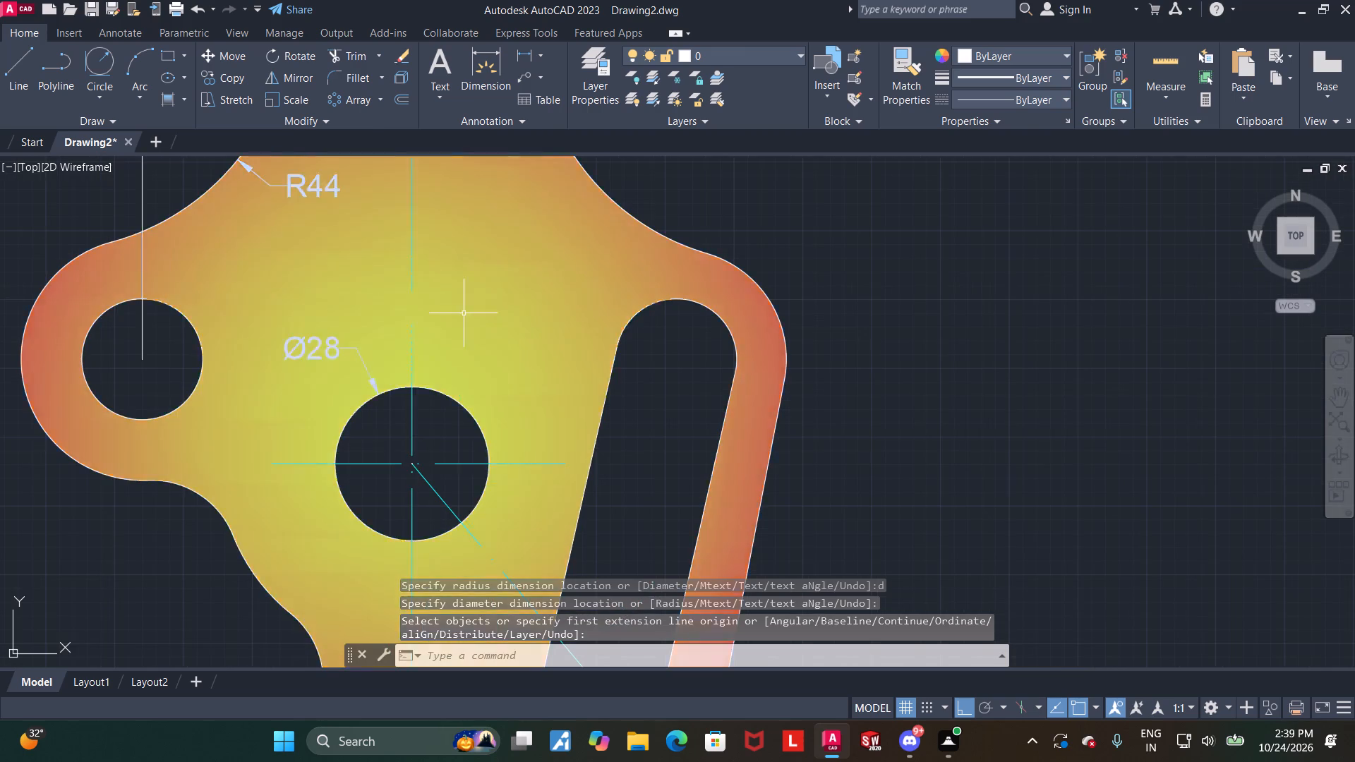
pyautogui.click(490, 52)
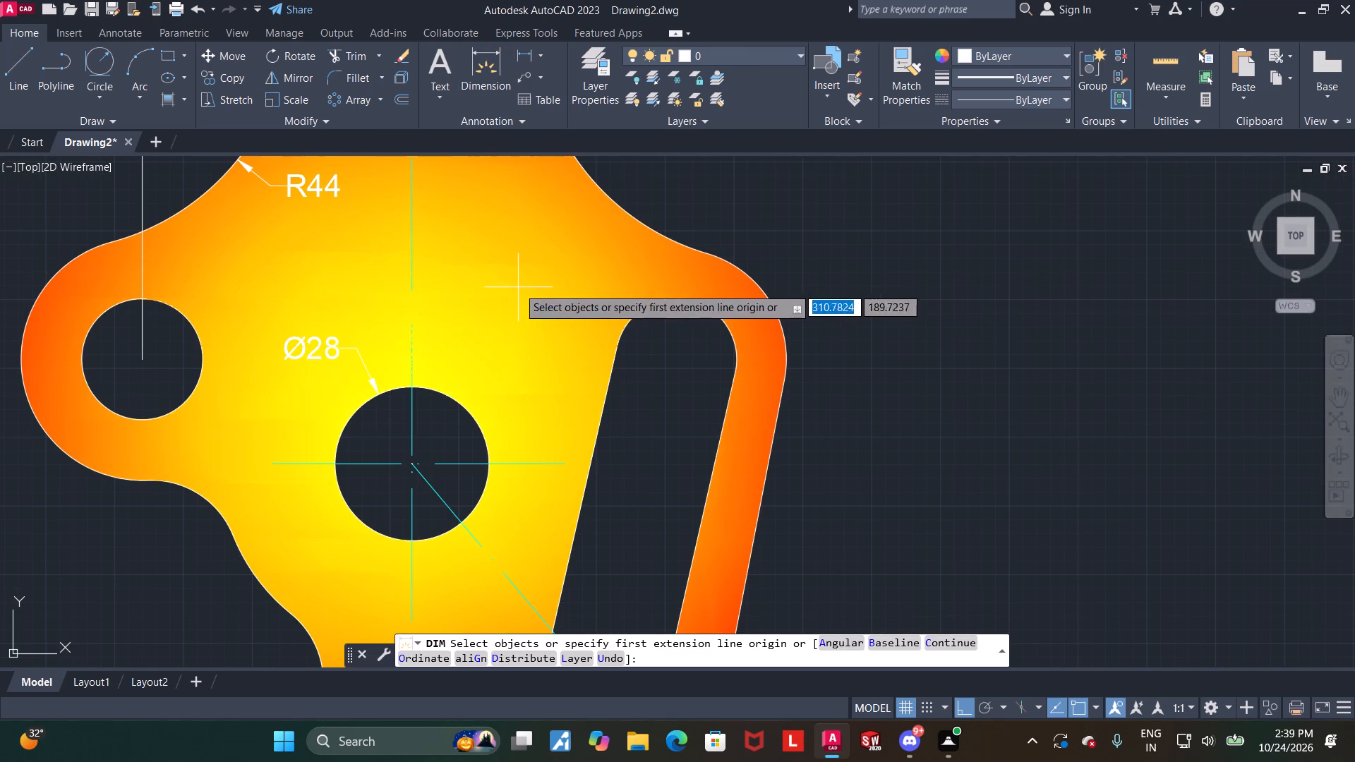
pyautogui.click(410, 464)
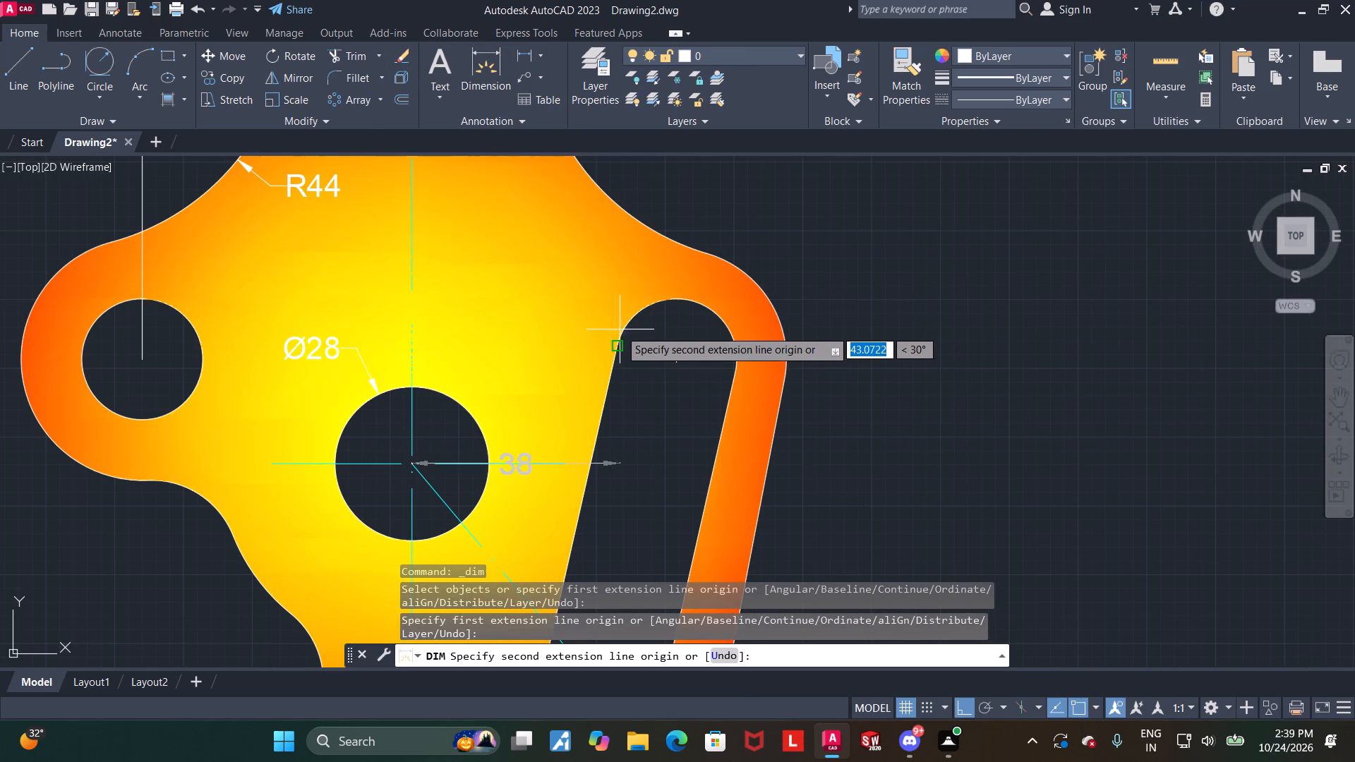
pyautogui.click(676, 365)
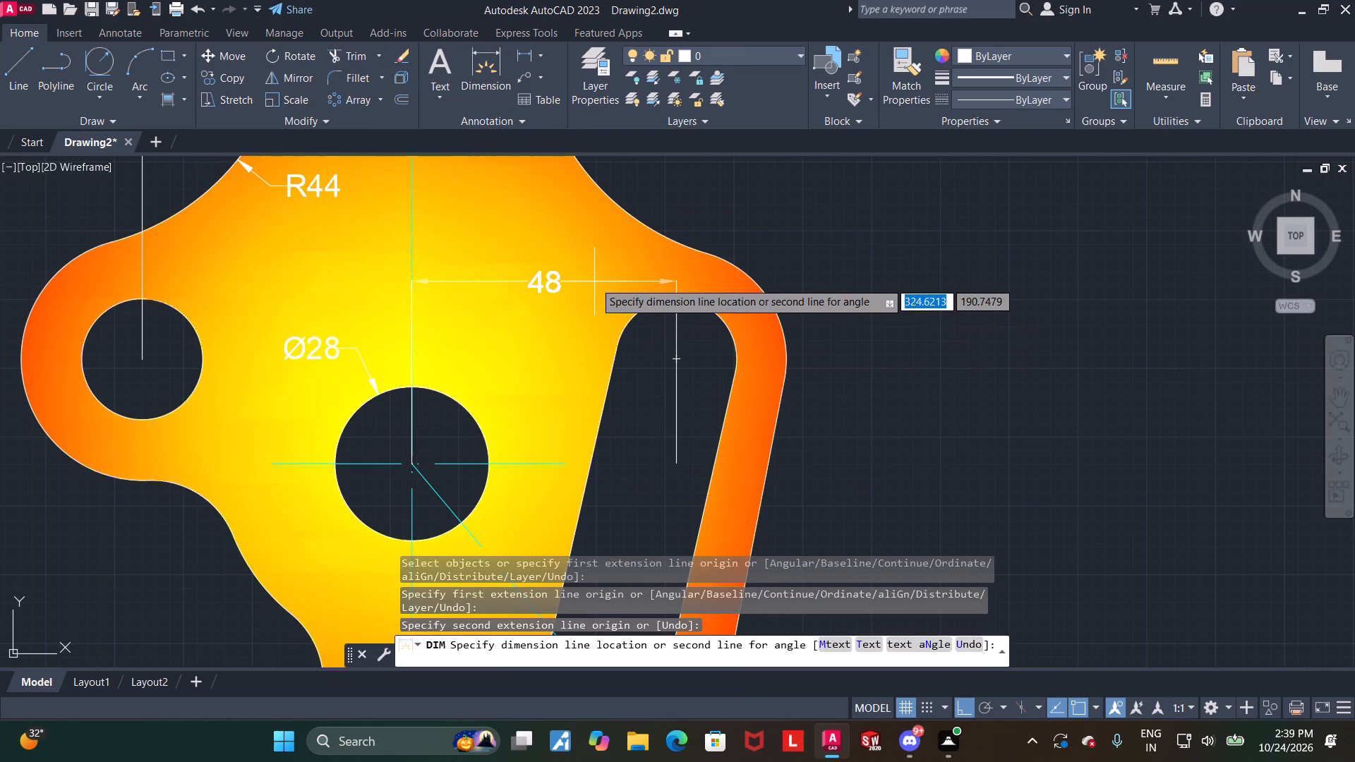
pyautogui.click(594, 282)
pyautogui.press('Escape')
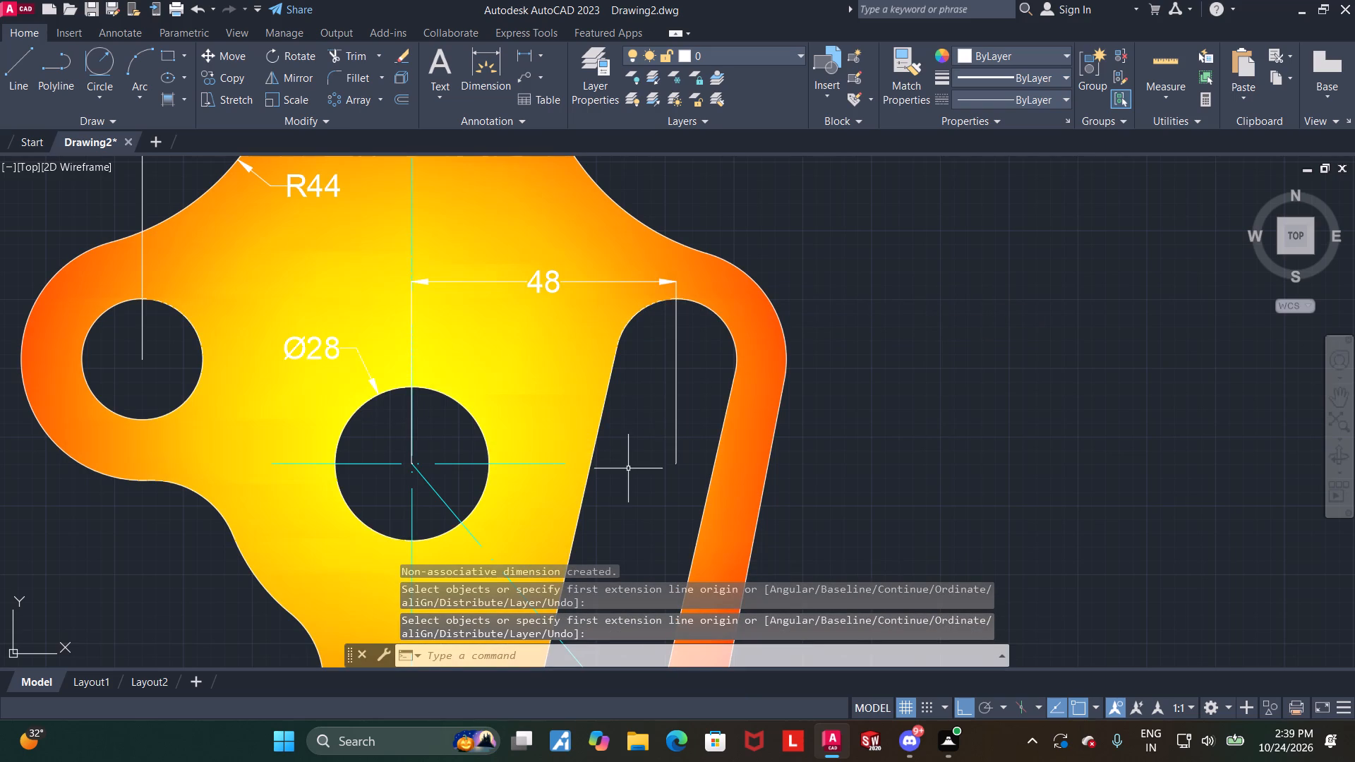
# Undo the last horizontal dimension and redo it from the central hole's centre to the slot's upper arc centre, placing it above the slot.
pyautogui.hotkey('ctrl', 'z')
pyautogui.press('Escape')
pyautogui.click(482, 64)
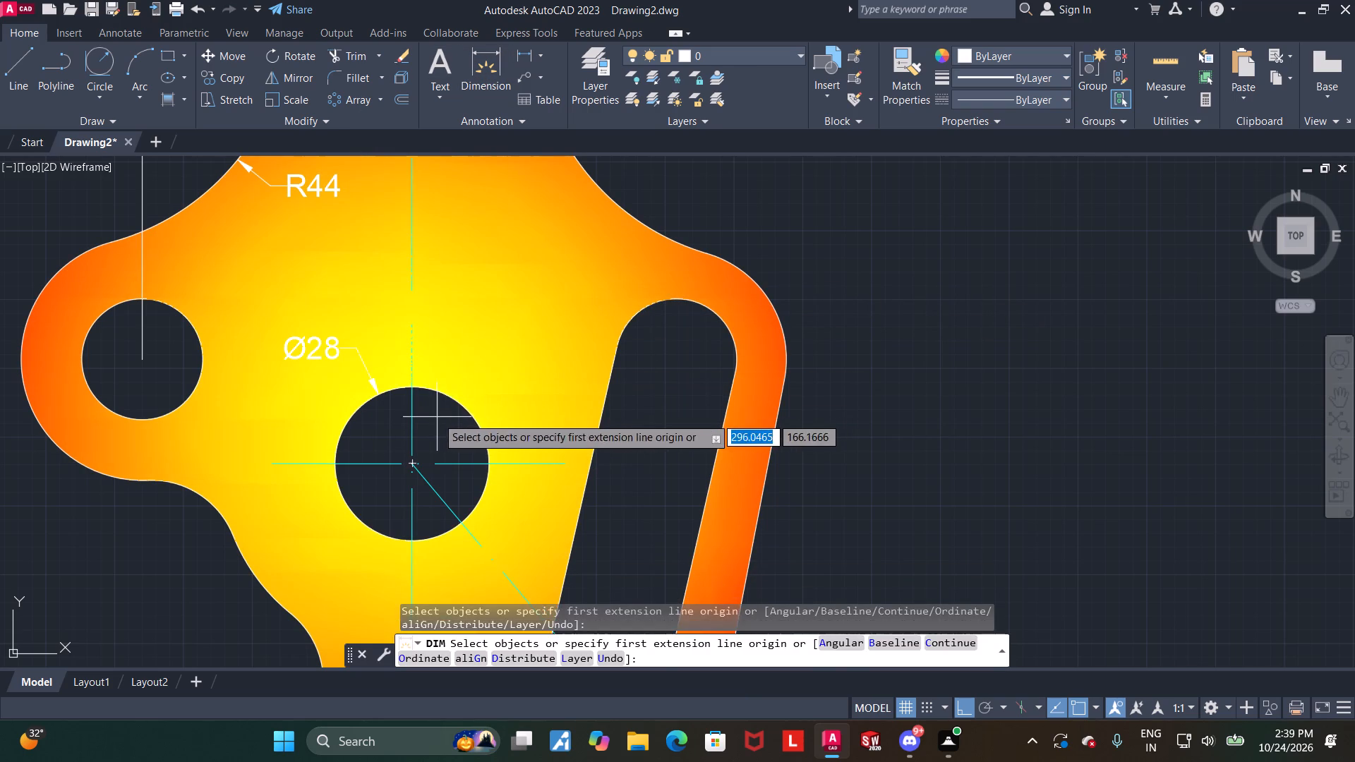
pyautogui.click(412, 465)
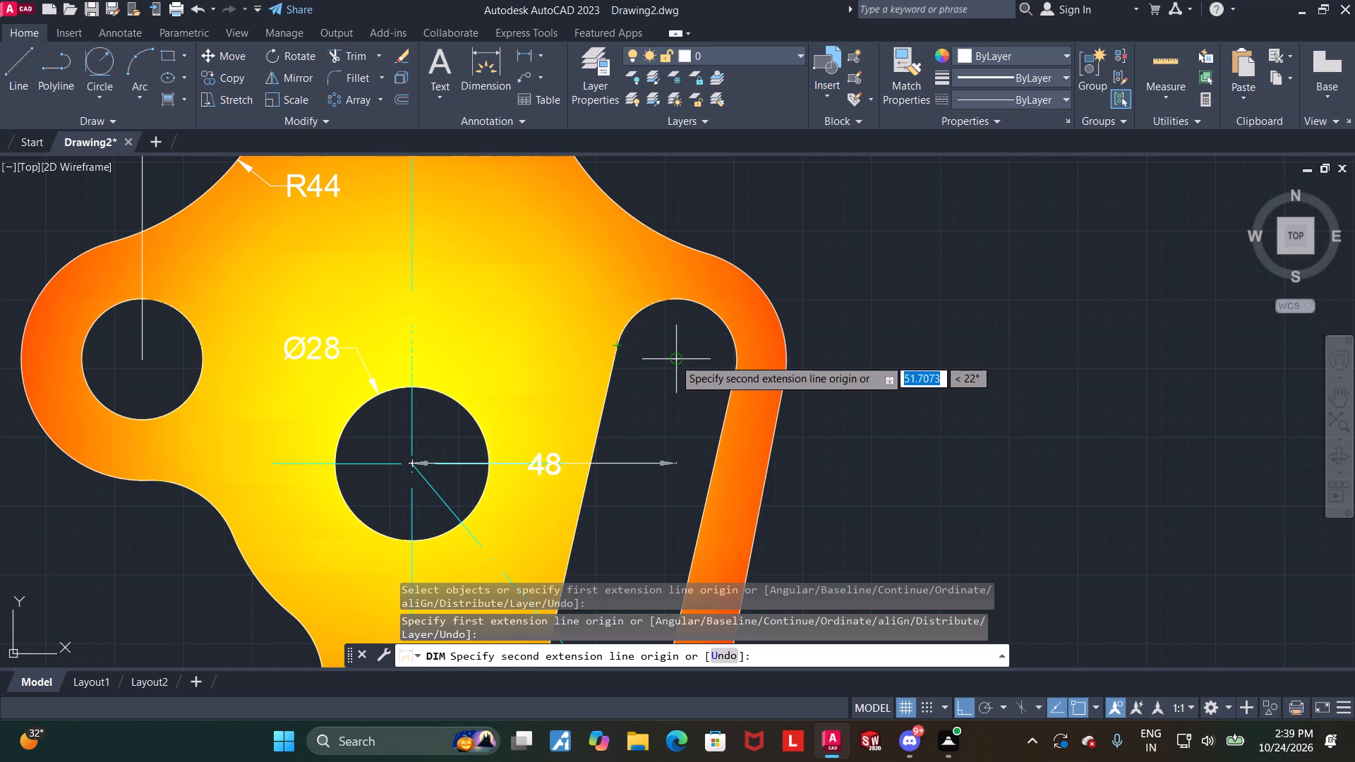
pyautogui.click(676, 358)
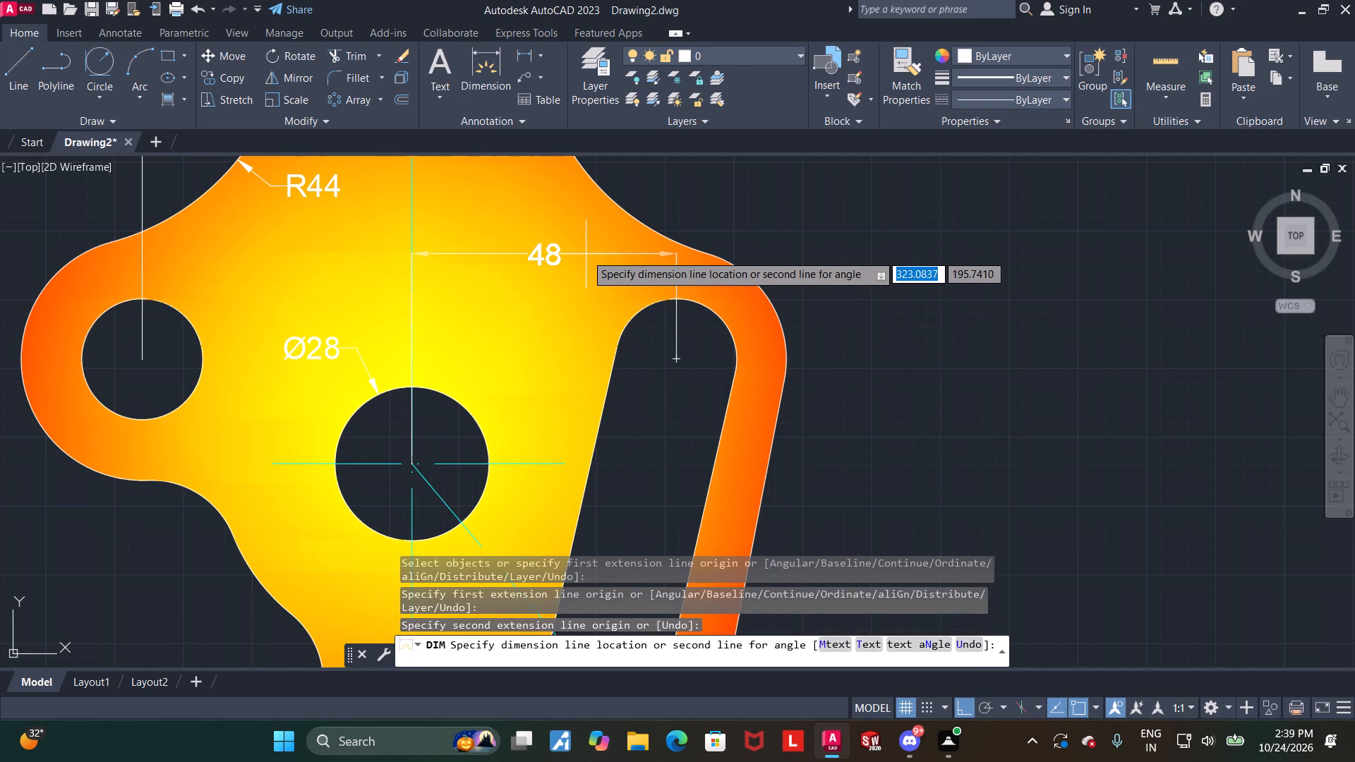
pyautogui.click(586, 254)
pyautogui.press('Escape')
# Dimension the vertical distance from the slot's upper arc centre to the central hole's horizontal centreline, placing it between hole and slot.
pyautogui.click(476, 68)
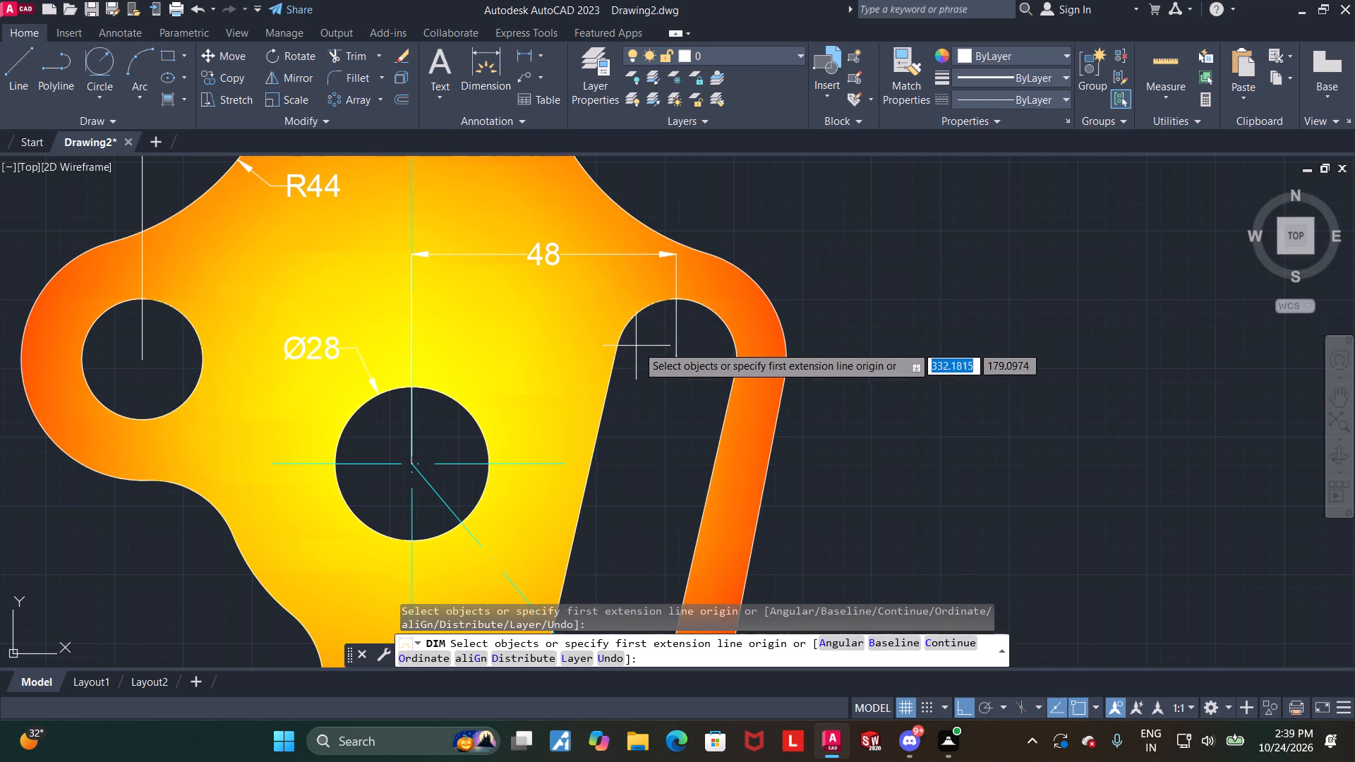
pyautogui.click(675, 361)
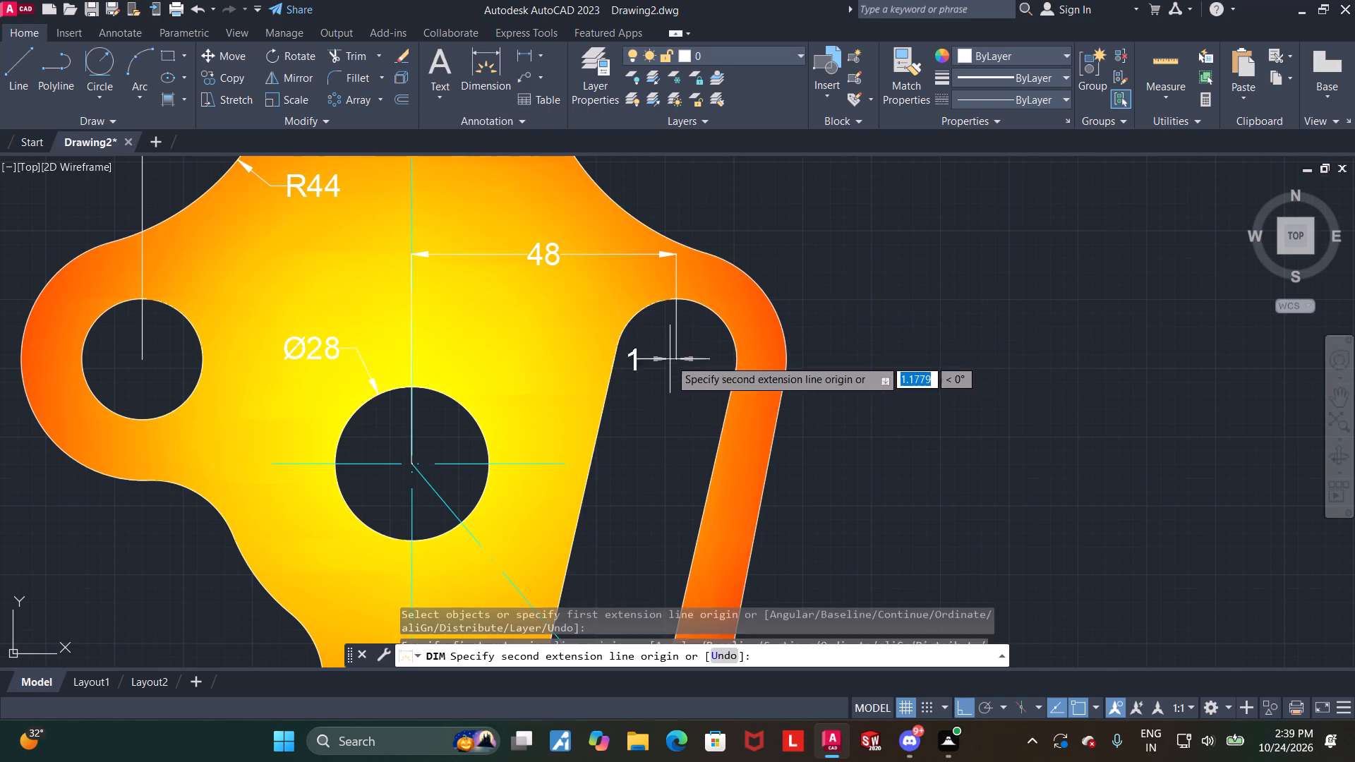
pyautogui.click(531, 461)
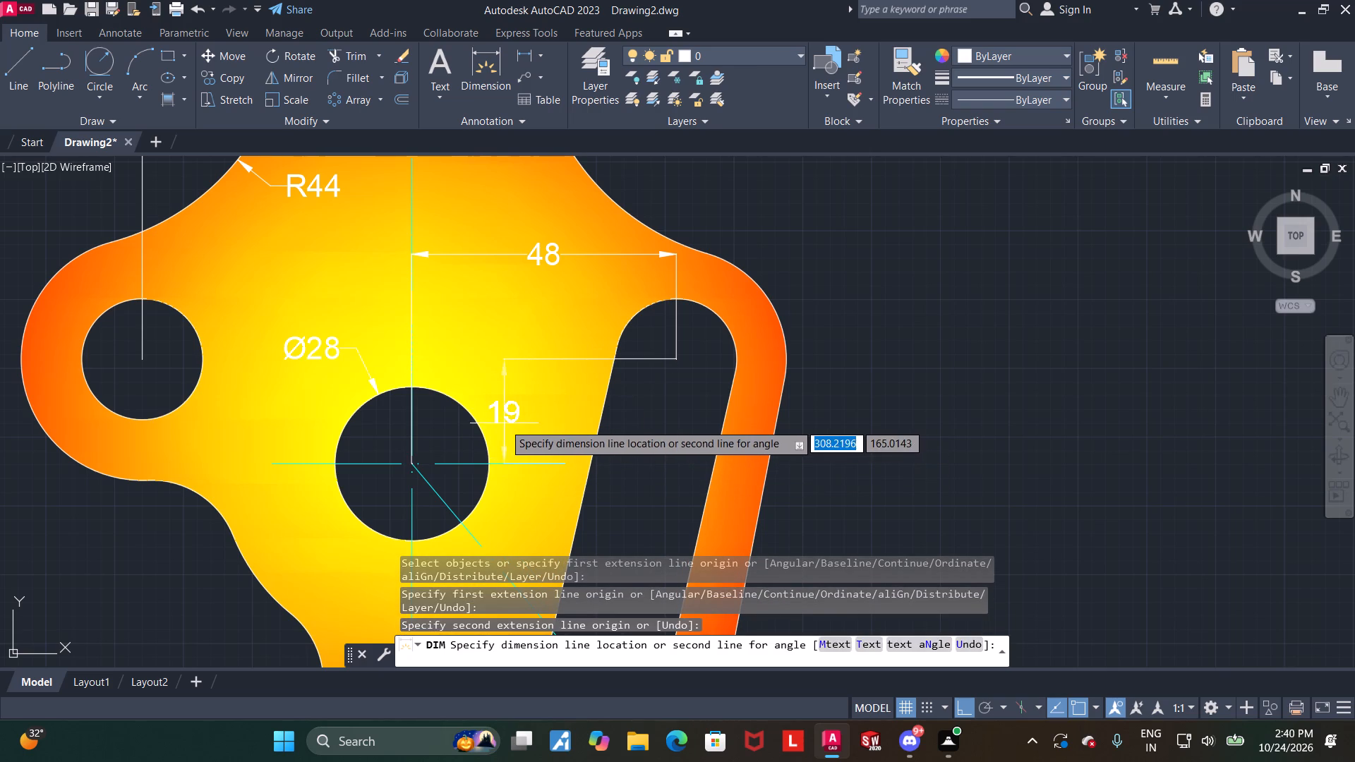
pyautogui.click(514, 421)
pyautogui.press('Escape')
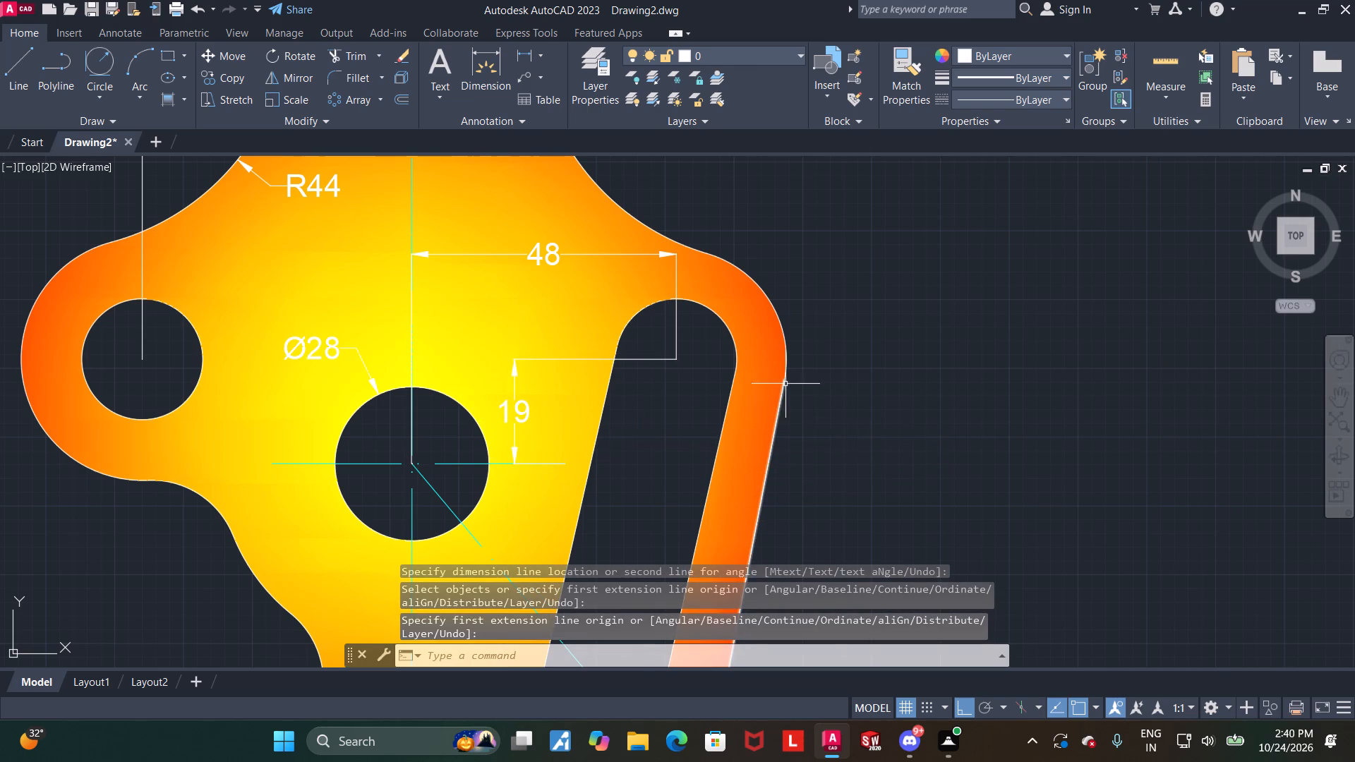
# Add a radius dimension to the outer arc around the slot's upper end, placing the text outside the part.
pyautogui.scroll(-1, 758, 373)
pyautogui.moveTo(757, 408); pyautogui.dragTo(704, 269, button='middle')
pyautogui.moveTo(798, 413); pyautogui.dragTo(753, 464, button='middle')
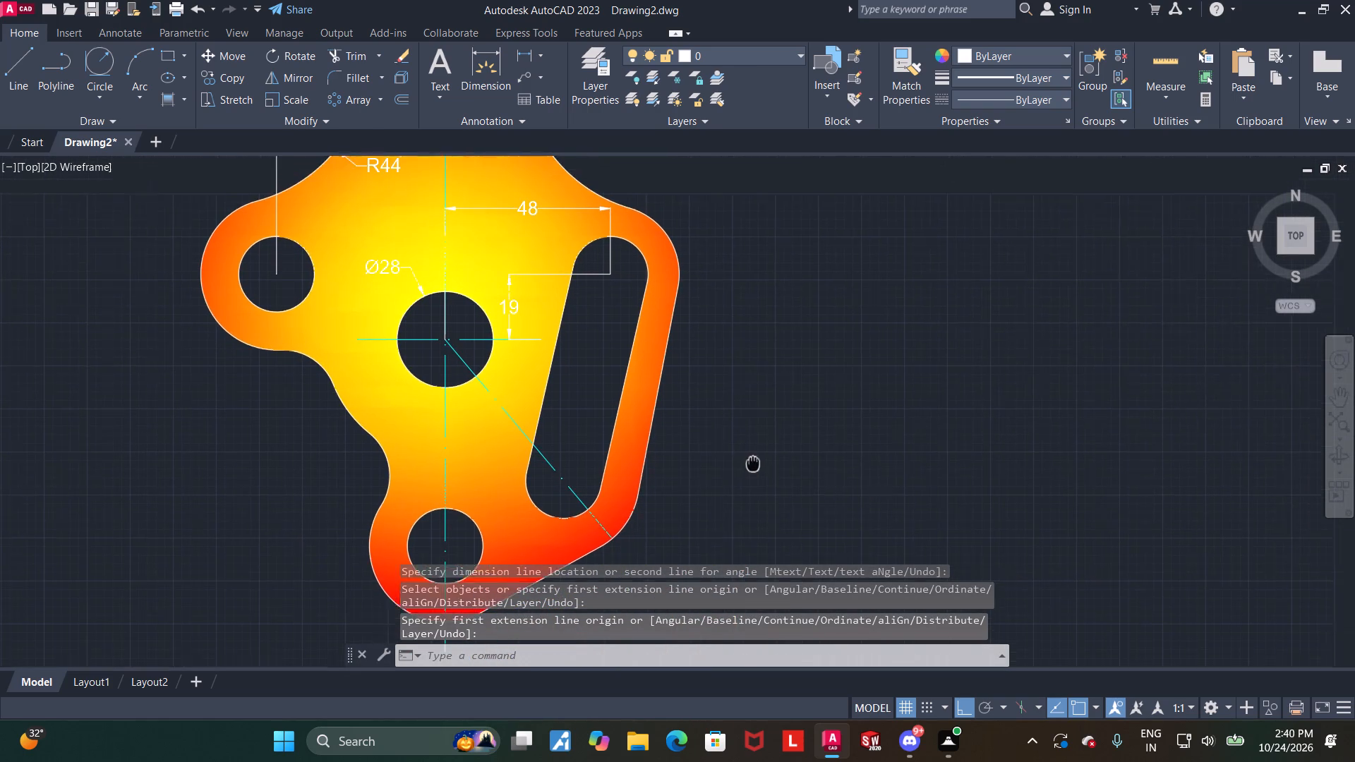
pyautogui.moveTo(753, 464); pyautogui.dragTo(715, 545, button='middle')
pyautogui.scroll(2, 705, 309)
pyautogui.click(483, 50)
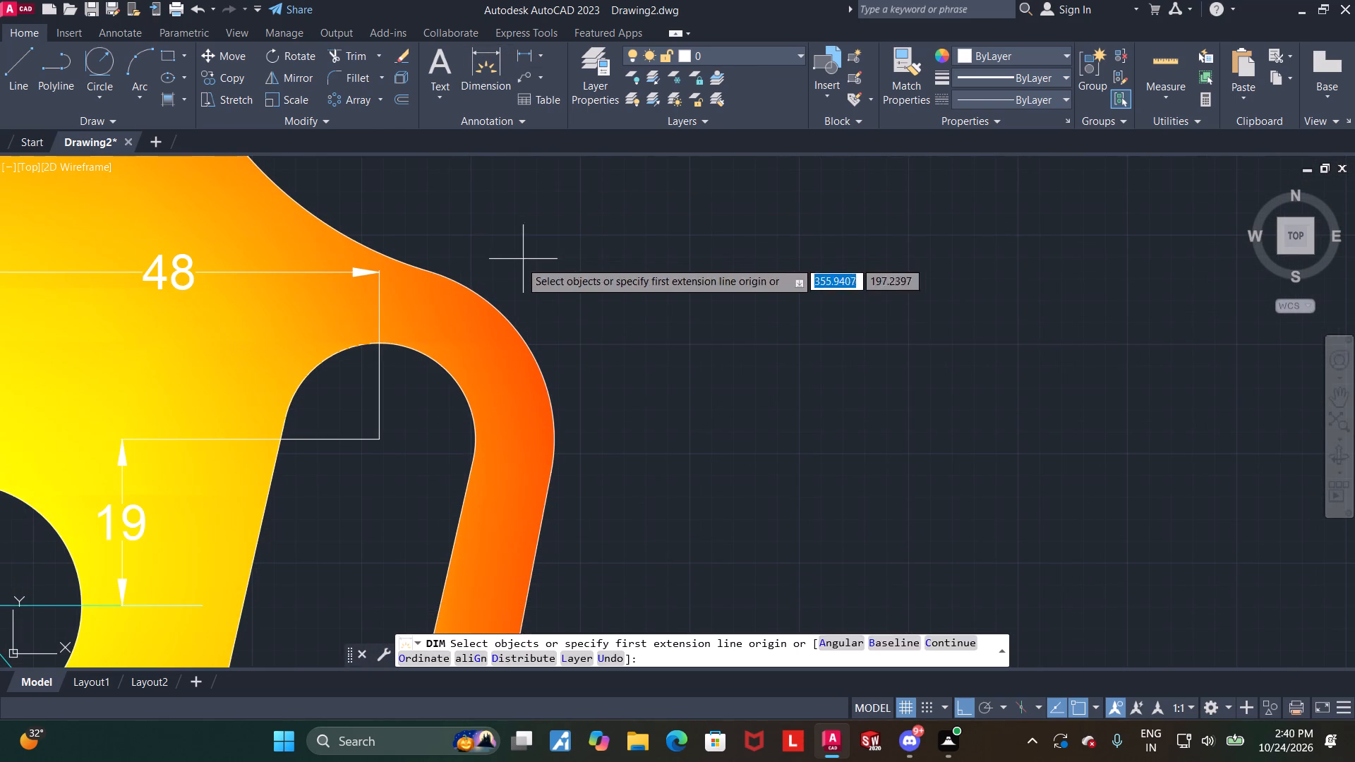
pyautogui.click(498, 315)
pyautogui.click(595, 282)
pyautogui.press('Escape')
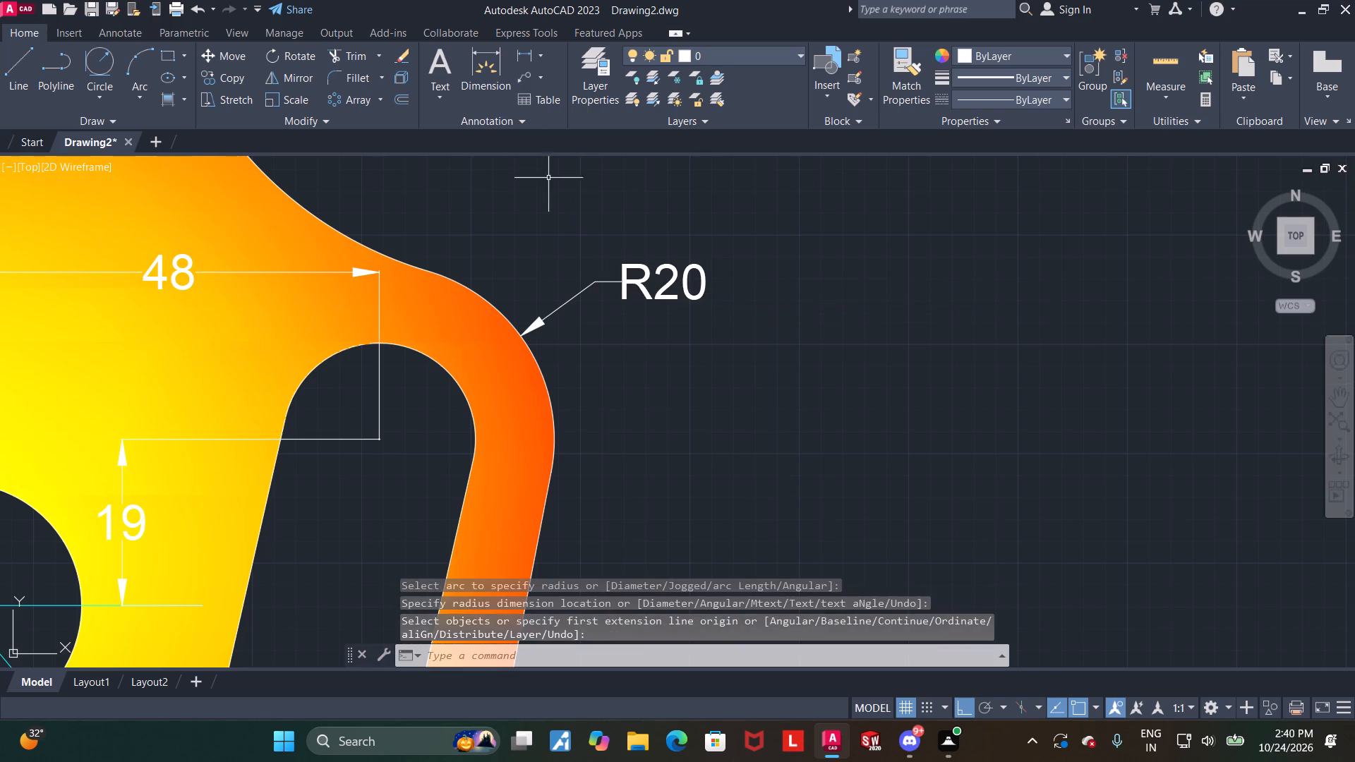
# Add a radius dimension to the slot's upper end arc, placing the text outside the part beneath the outer arc's radius.
pyautogui.click(481, 68)
pyautogui.click(471, 403)
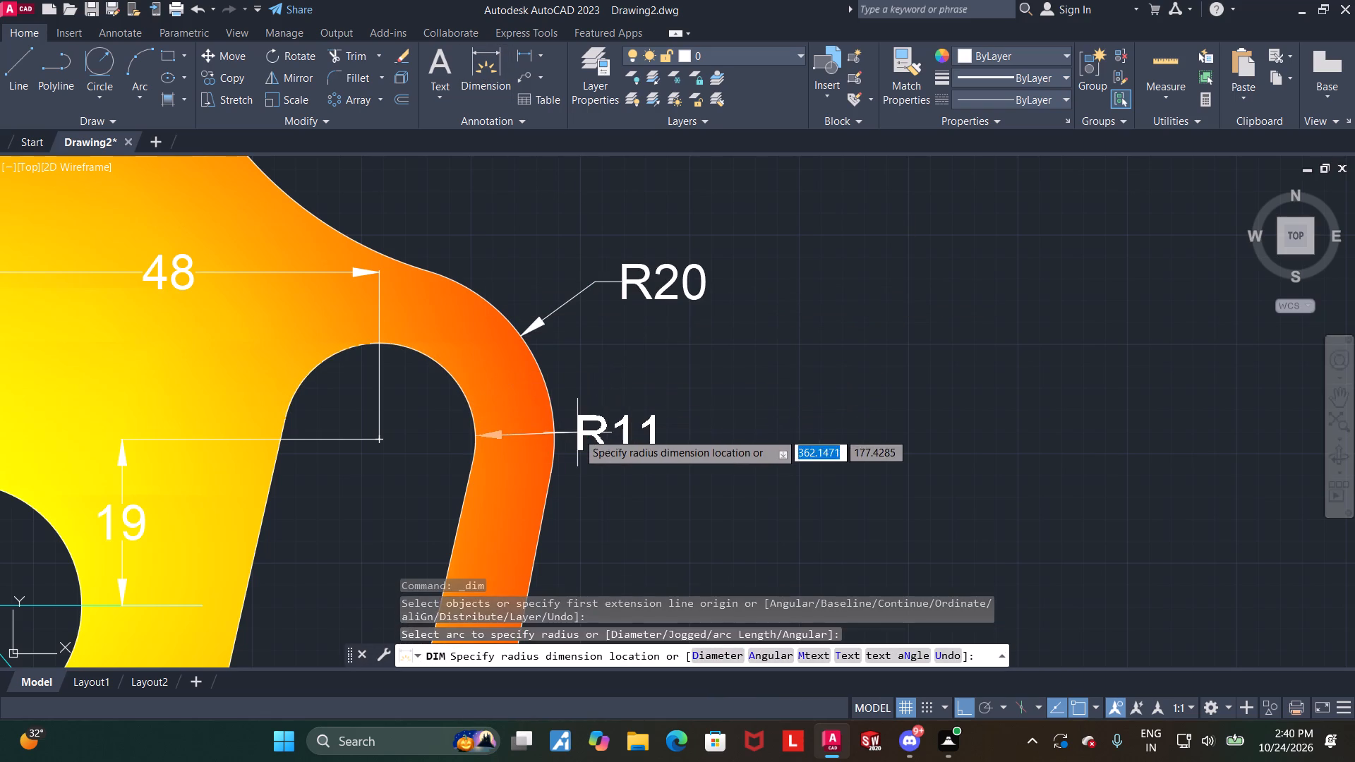
pyautogui.click(598, 430)
pyautogui.press('Escape')
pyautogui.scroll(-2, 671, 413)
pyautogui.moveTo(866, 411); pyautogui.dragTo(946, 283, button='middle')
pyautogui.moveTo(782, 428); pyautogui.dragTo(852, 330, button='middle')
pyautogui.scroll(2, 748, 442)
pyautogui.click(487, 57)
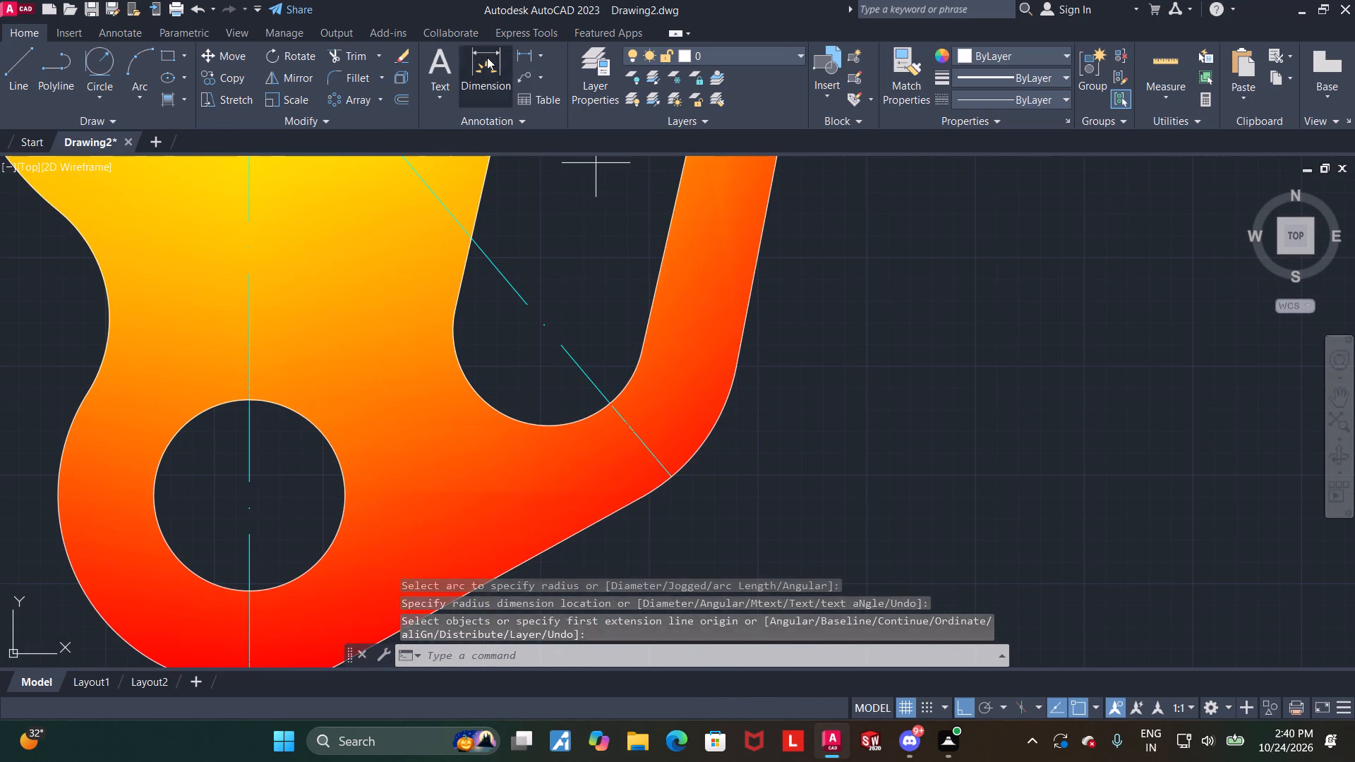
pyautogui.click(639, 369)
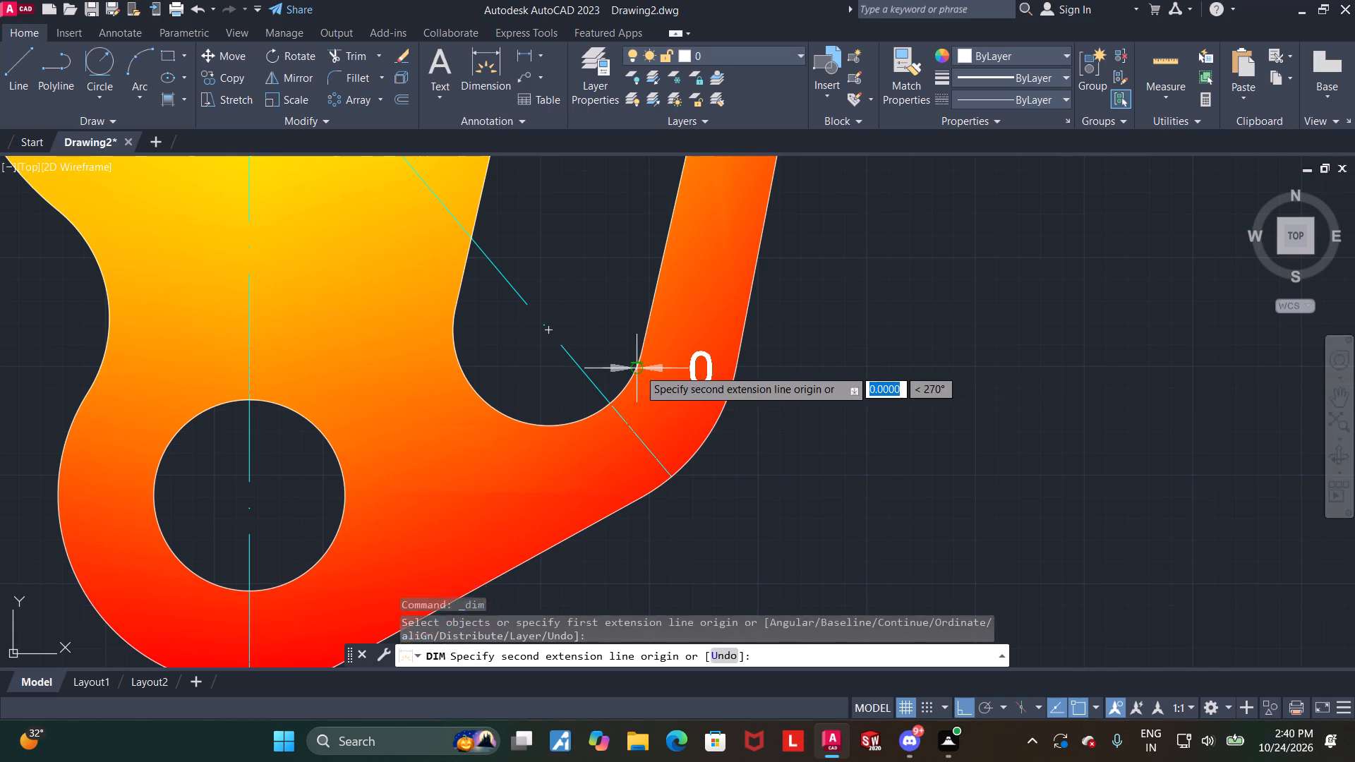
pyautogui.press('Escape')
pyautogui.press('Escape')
# Add a radius dimension to the slot's lower end arc, placing the text outside the part to its right.
pyautogui.click(490, 71)
pyautogui.scroll(1, 598, 289)
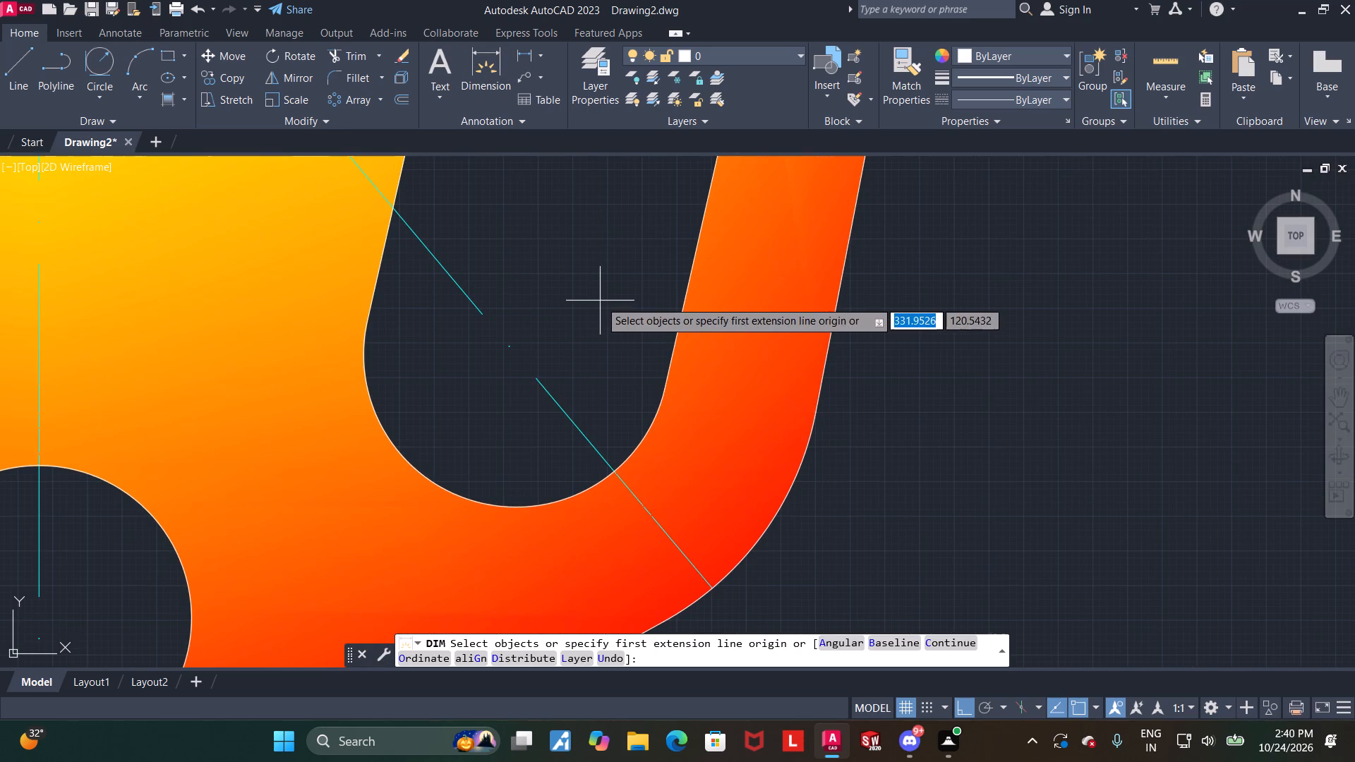
pyautogui.click(640, 447)
pyautogui.click(899, 397)
pyautogui.press('Escape')
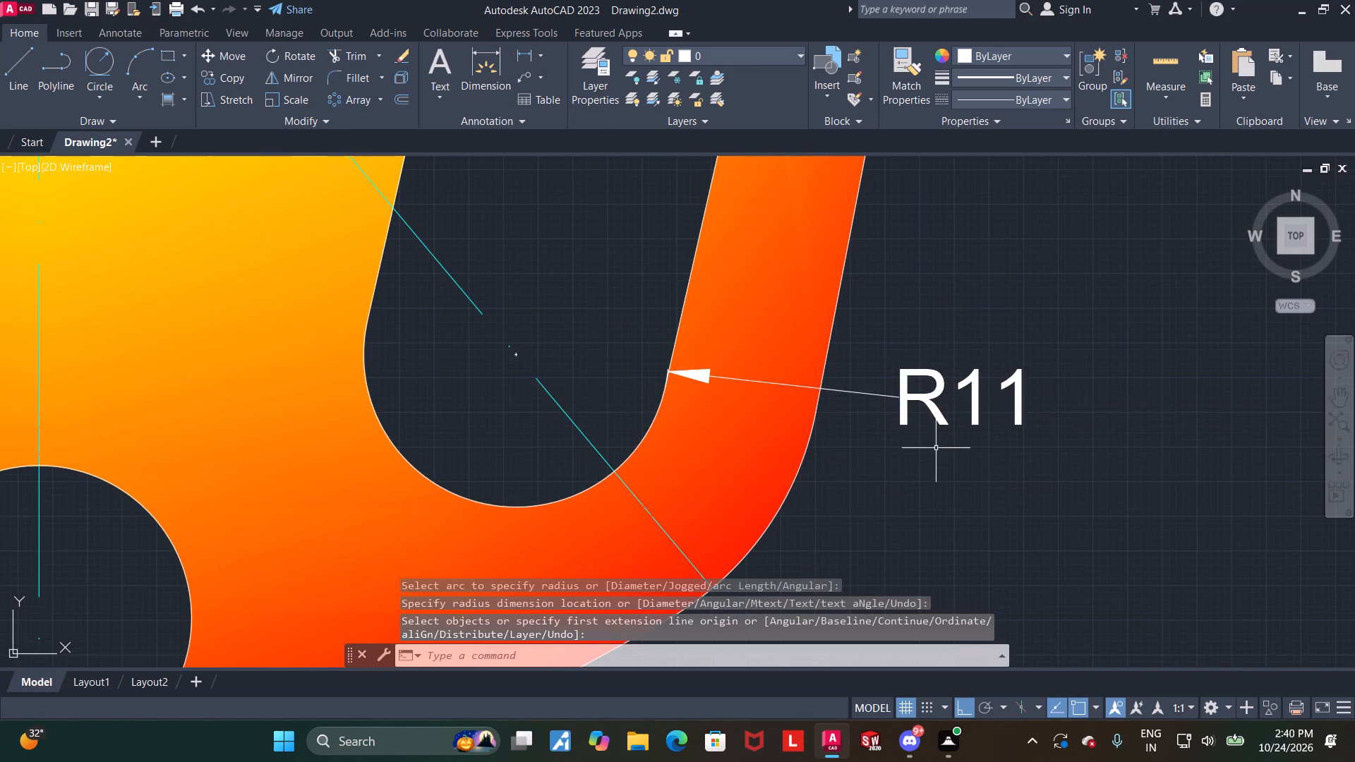
# Add a radius dimension to the outer corner arc around the slot's lower end, placing the text outside the part.
pyautogui.scroll(-1, 936, 445)
pyautogui.moveTo(976, 488); pyautogui.dragTo(937, 363, button='middle')
pyautogui.scroll(1, 904, 415)
pyautogui.click(488, 73)
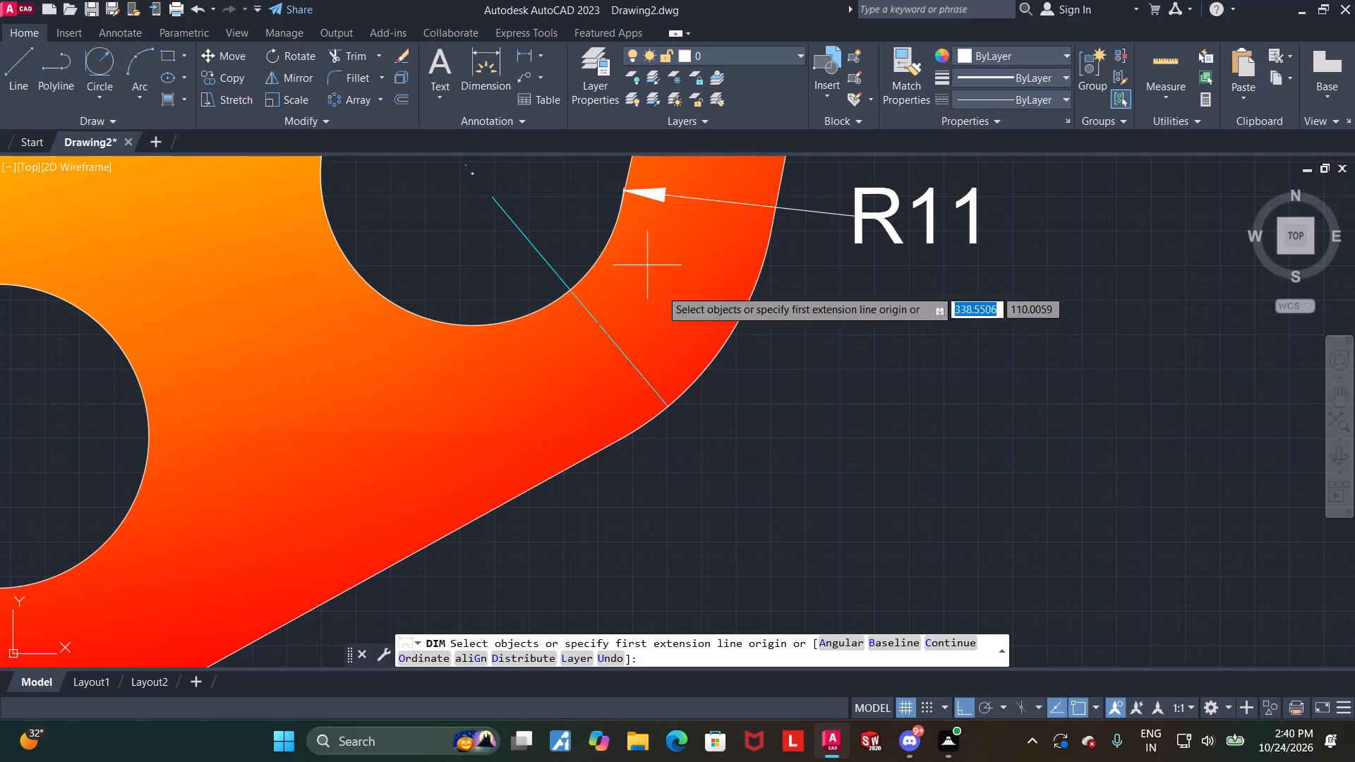
pyautogui.click(735, 331)
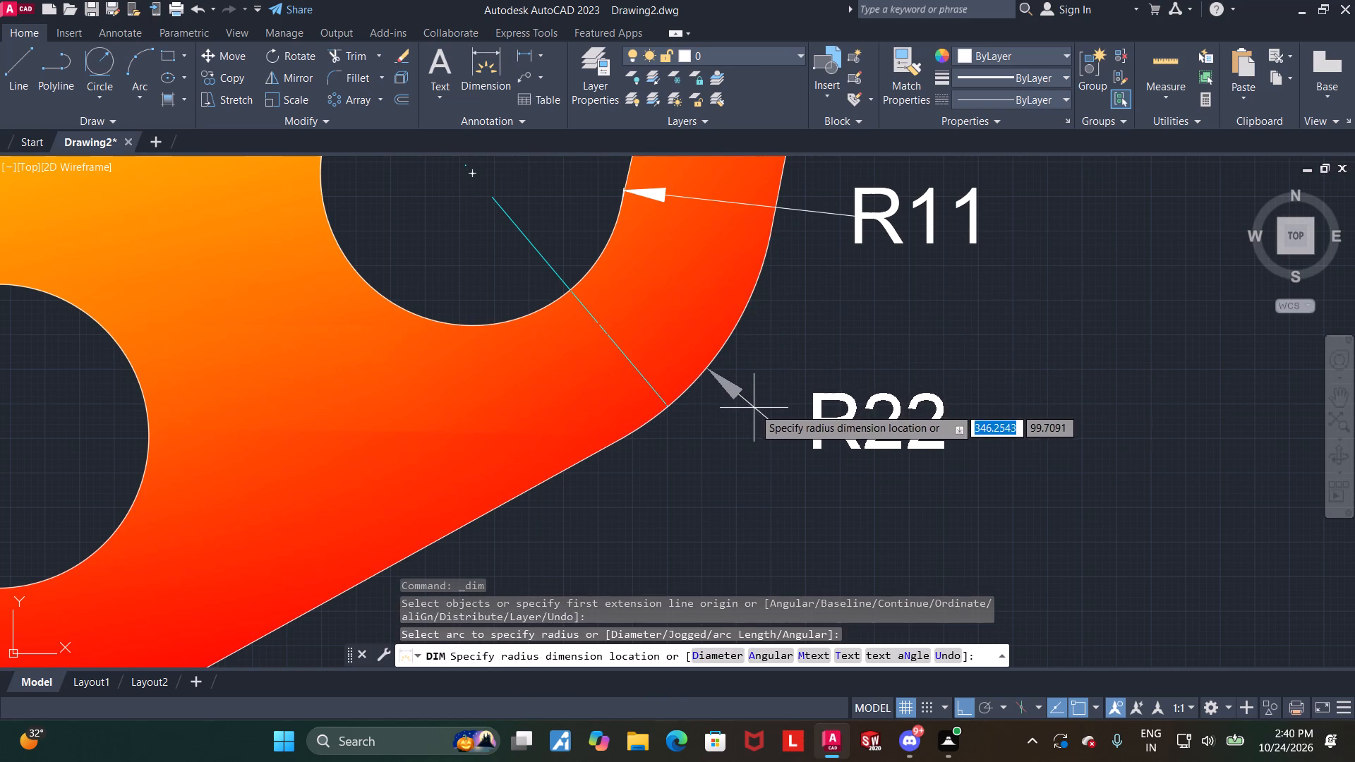
pyautogui.click(754, 408)
pyautogui.press('Escape')
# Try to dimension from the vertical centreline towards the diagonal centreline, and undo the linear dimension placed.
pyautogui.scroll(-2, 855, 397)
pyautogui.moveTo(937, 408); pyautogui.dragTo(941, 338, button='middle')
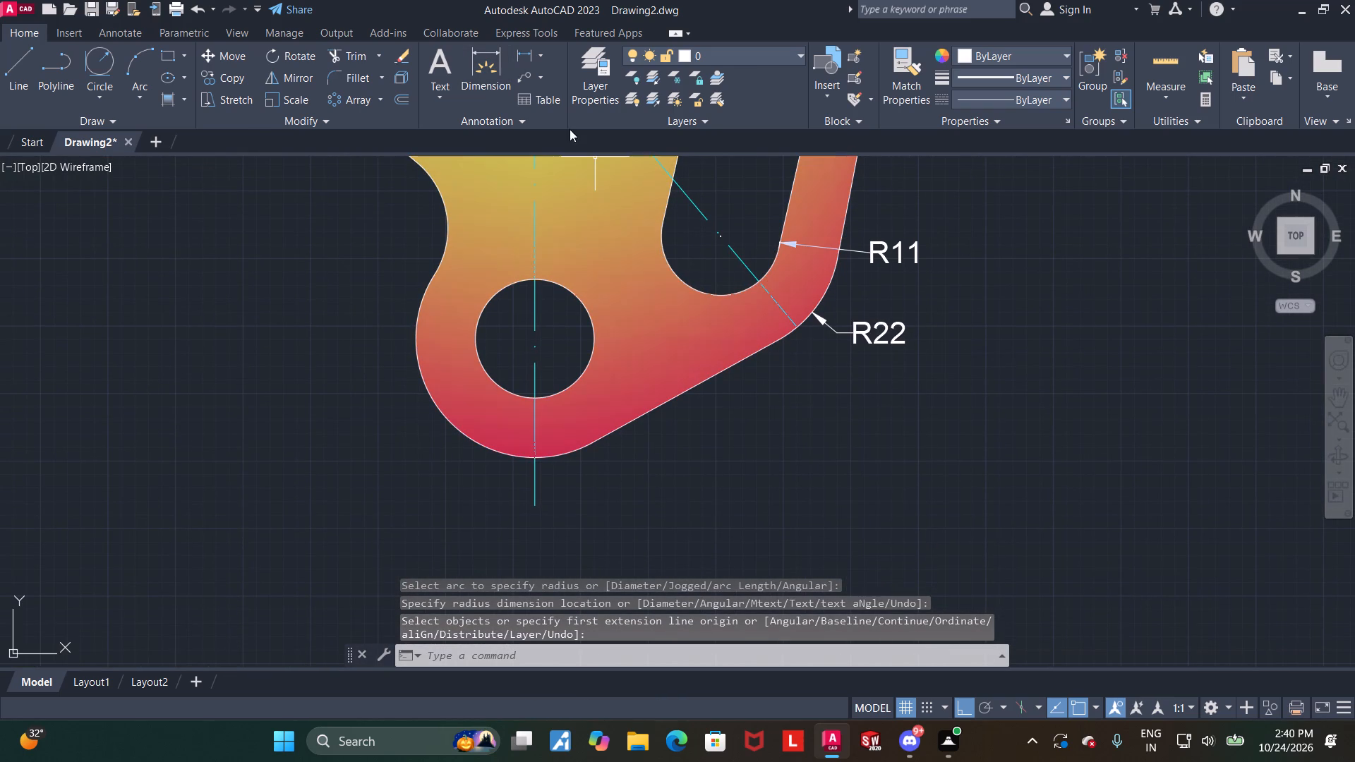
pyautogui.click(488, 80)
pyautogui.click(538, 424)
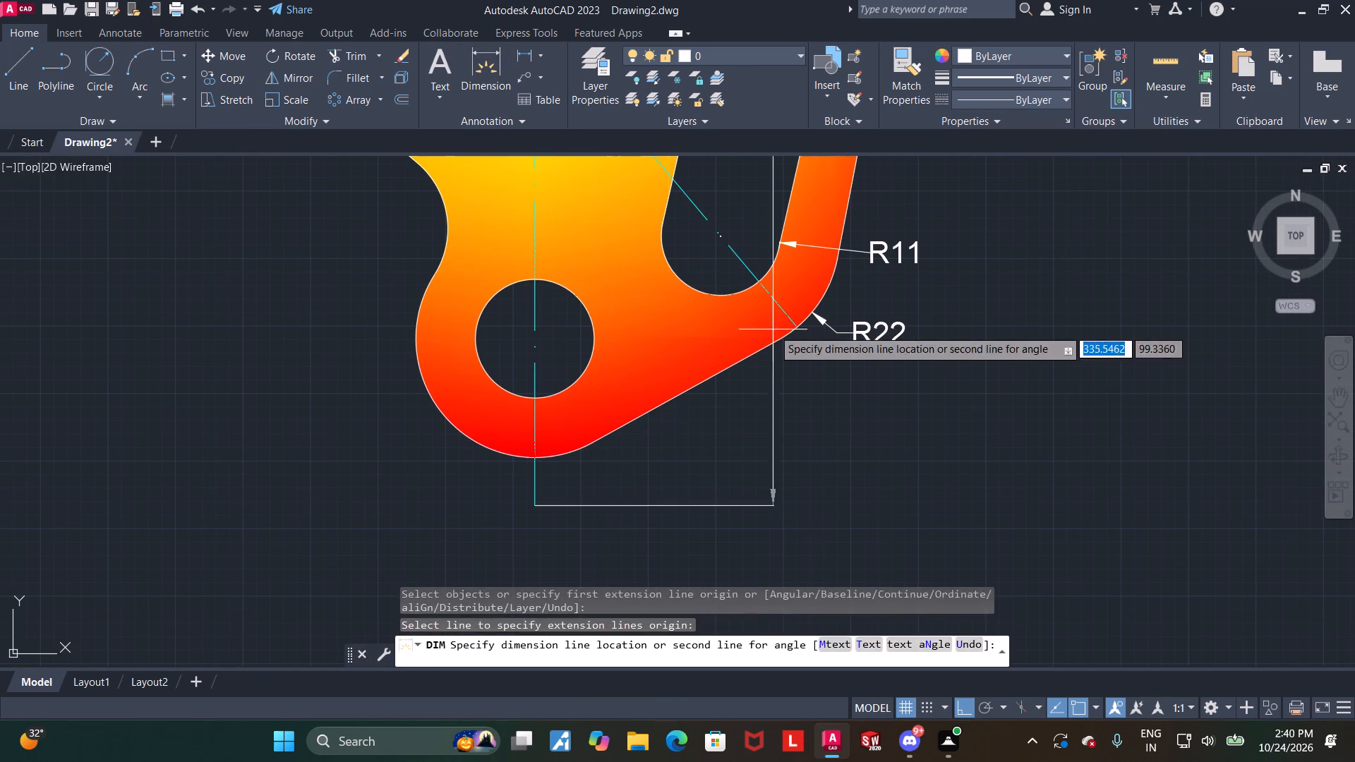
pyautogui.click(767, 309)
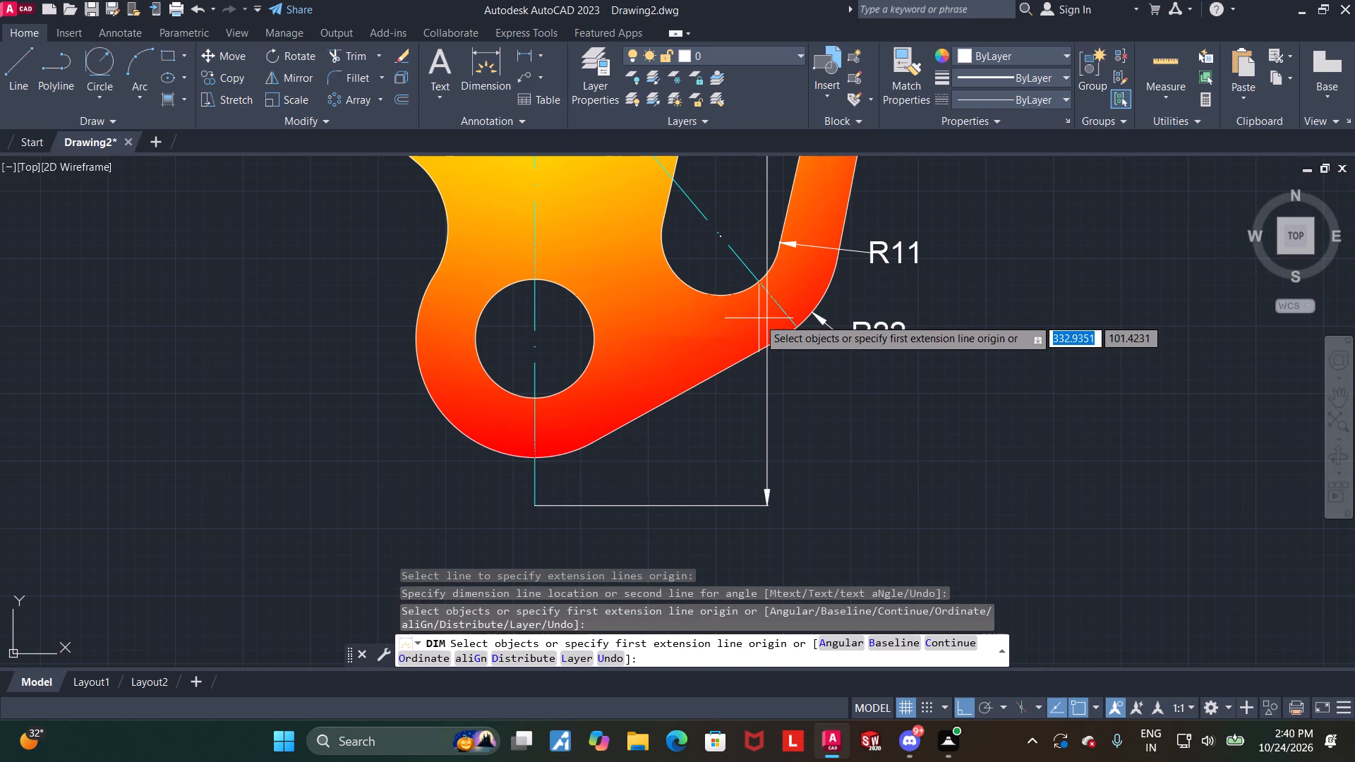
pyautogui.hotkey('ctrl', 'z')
# Dimension the angle between the vertical centreline and the diagonal centreline, placing the arc below the part.
pyautogui.click(481, 72)
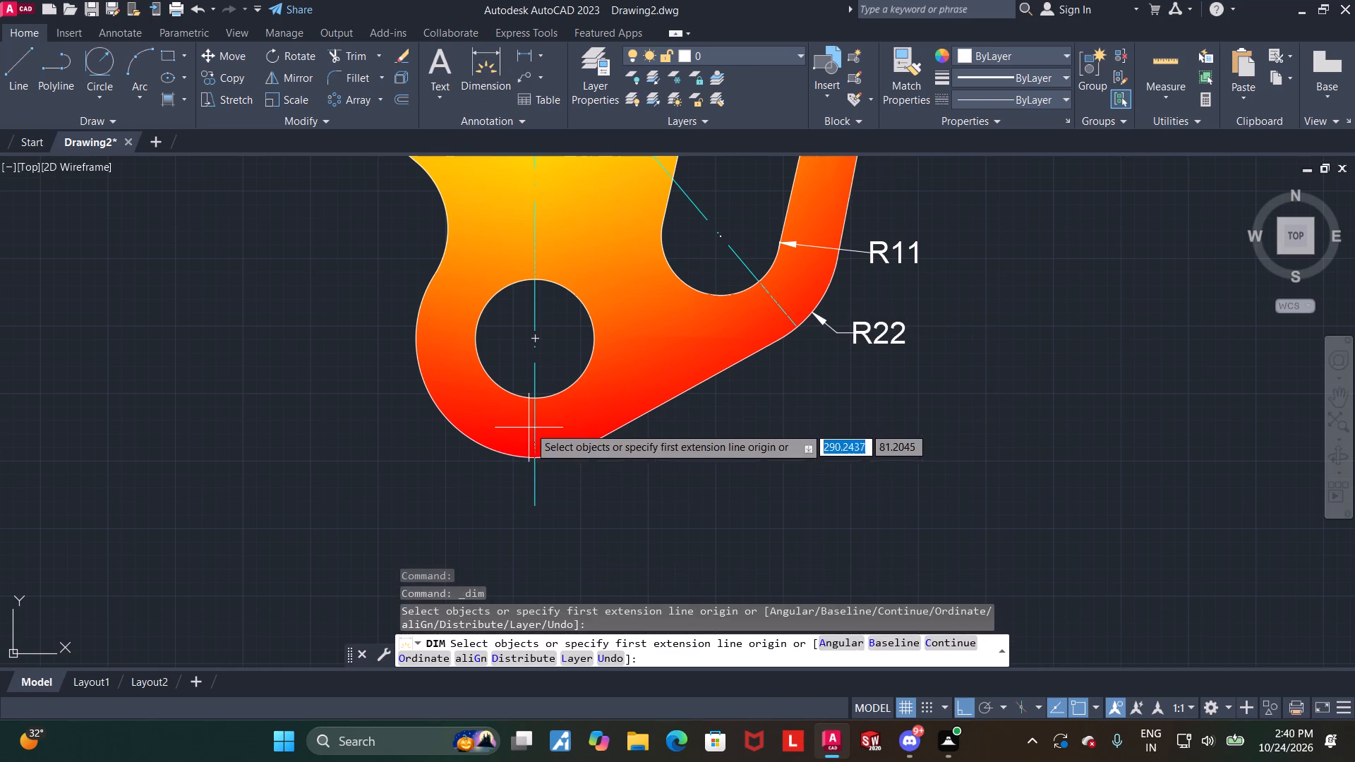
pyautogui.click(534, 427)
pyautogui.click(771, 291)
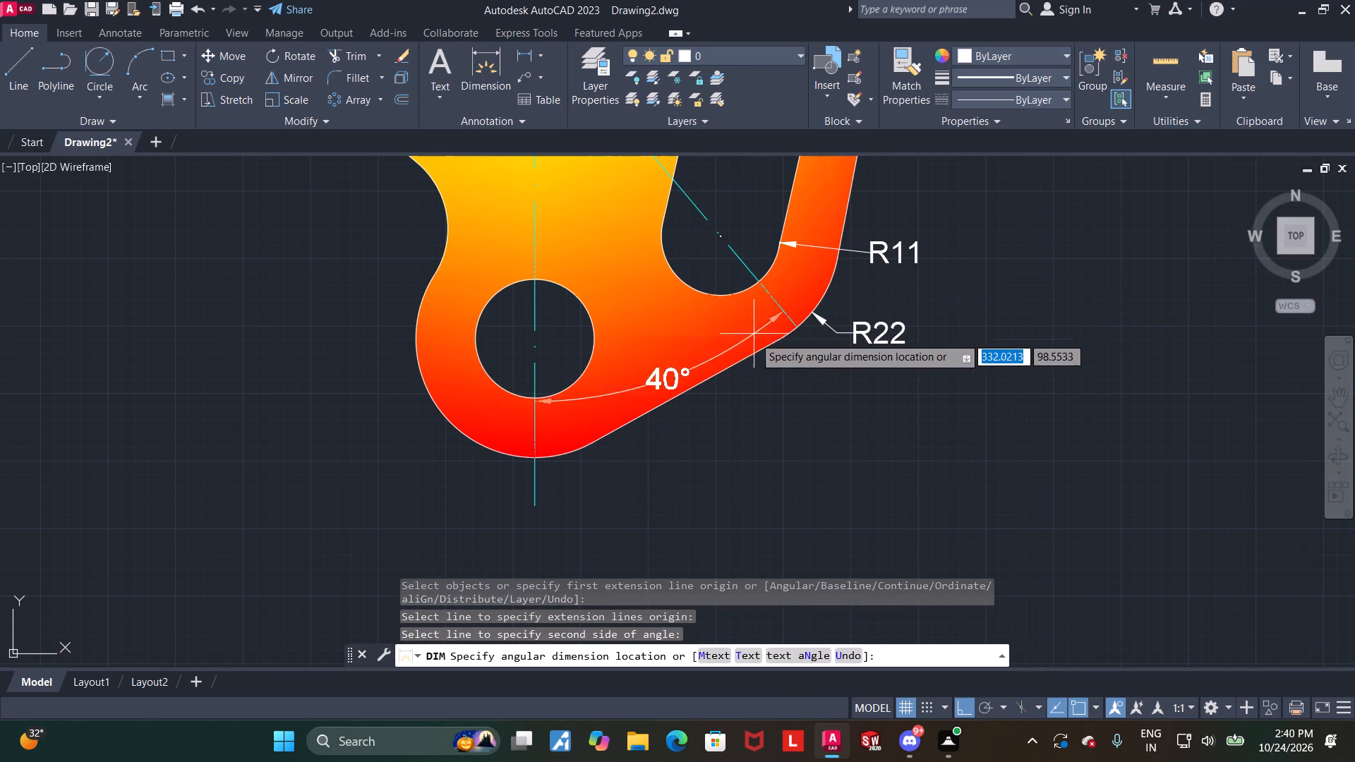
pyautogui.click(774, 441)
pyautogui.press('Escape')
# Dimension the vertical distance from the body's top-left corner to the left hole's centre, placing it left of the part.
pyautogui.scroll(-2, 922, 419)
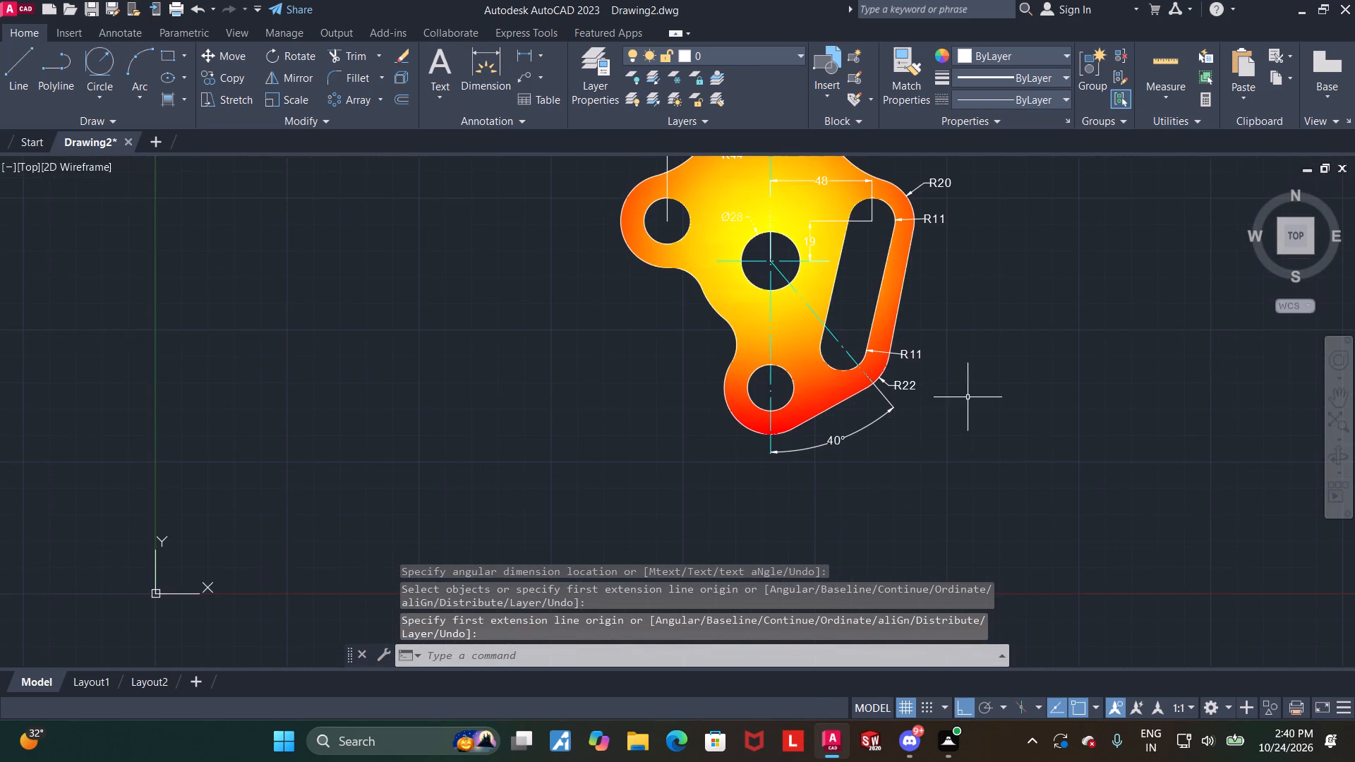
pyautogui.moveTo(973, 412); pyautogui.dragTo(984, 491, button='middle')
pyautogui.scroll(1, 736, 425)
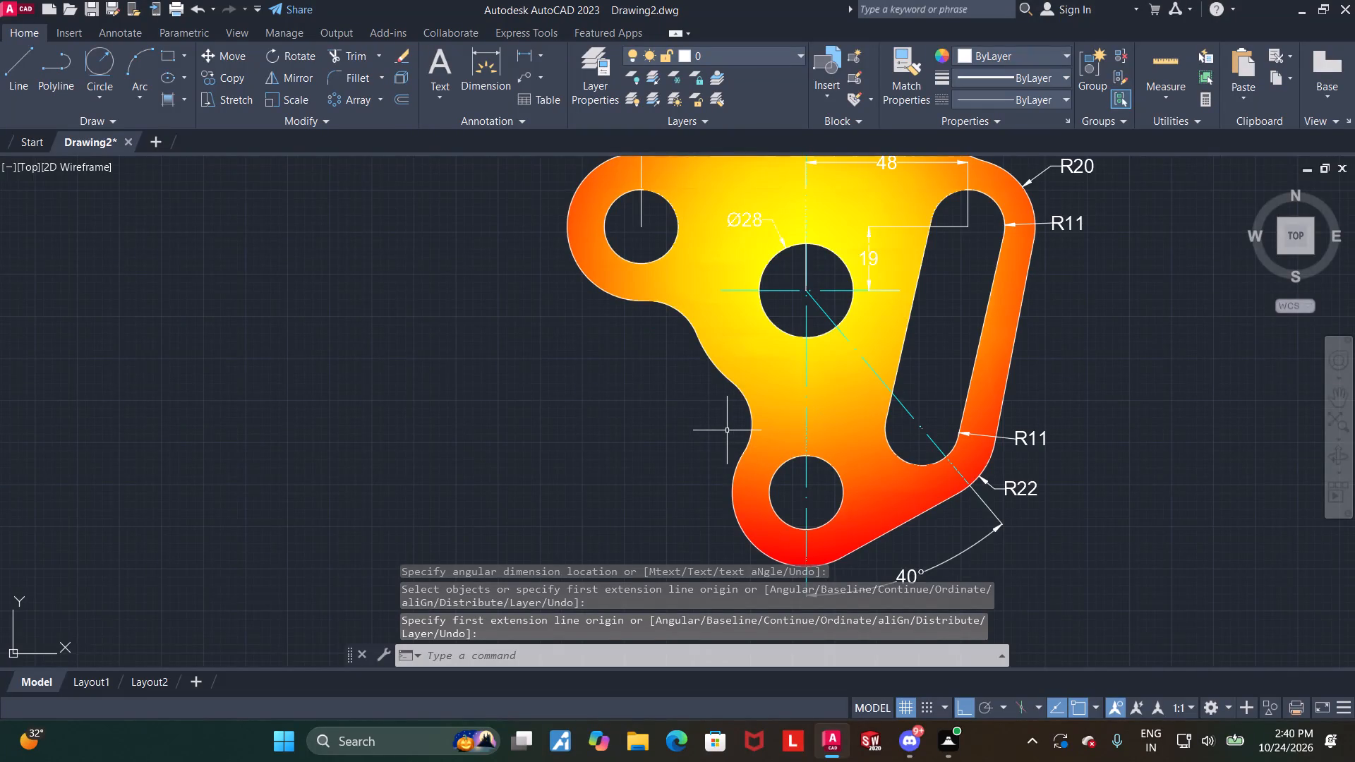
pyautogui.moveTo(727, 431); pyautogui.dragTo(706, 363, button='middle')
pyautogui.scroll(-2, 703, 413)
pyautogui.middleClick(703, 413)
pyautogui.scroll(1, 703, 404)
pyautogui.moveTo(694, 390); pyautogui.dragTo(680, 517, button='middle')
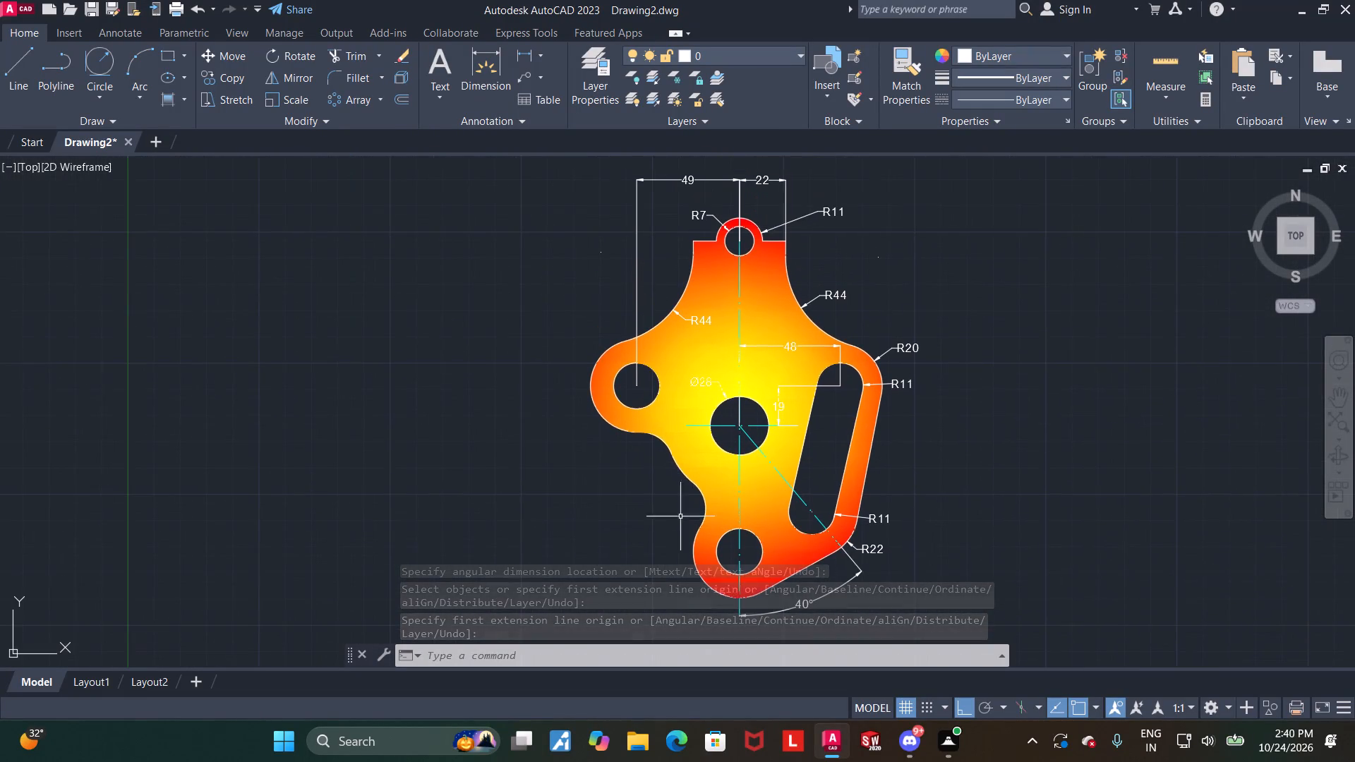
pyautogui.scroll(1, 637, 332)
pyautogui.moveTo(565, 327); pyautogui.dragTo(514, 415, button='middle')
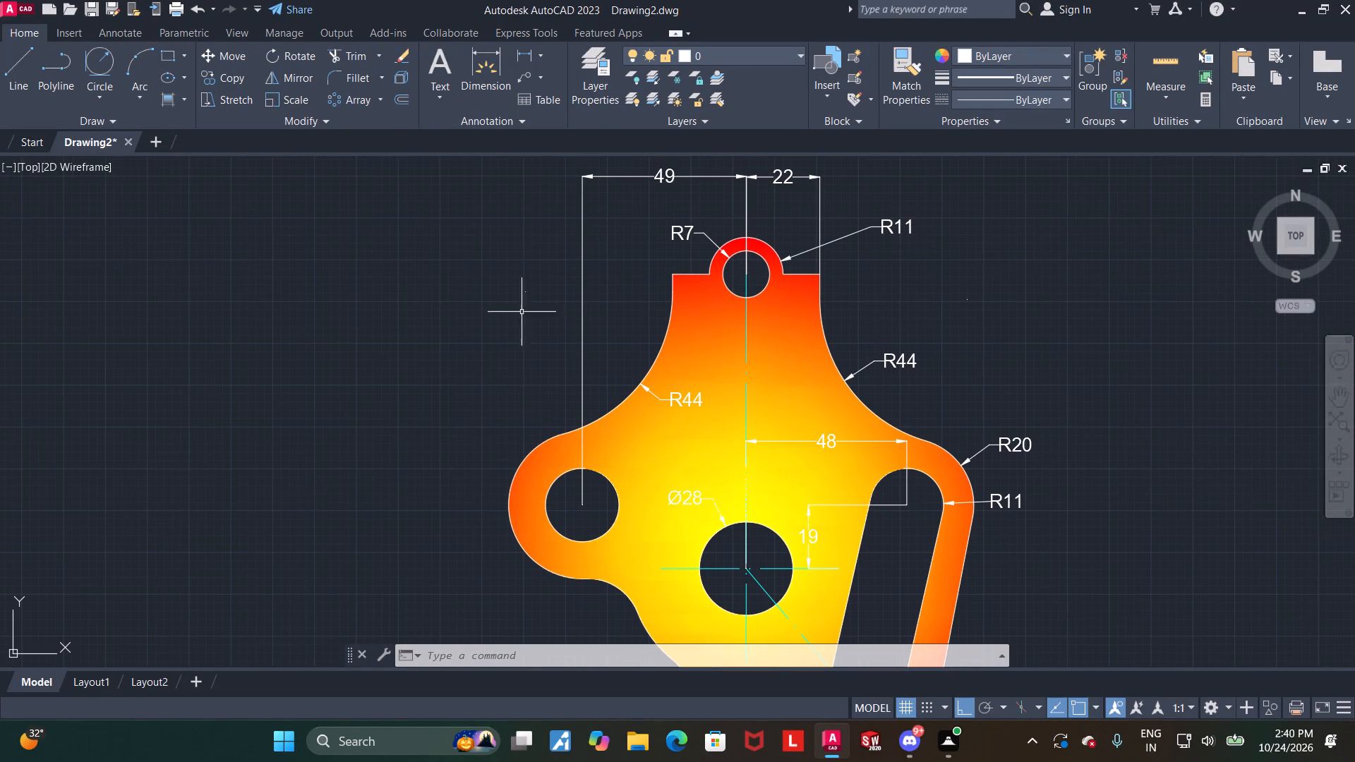
pyautogui.click(486, 56)
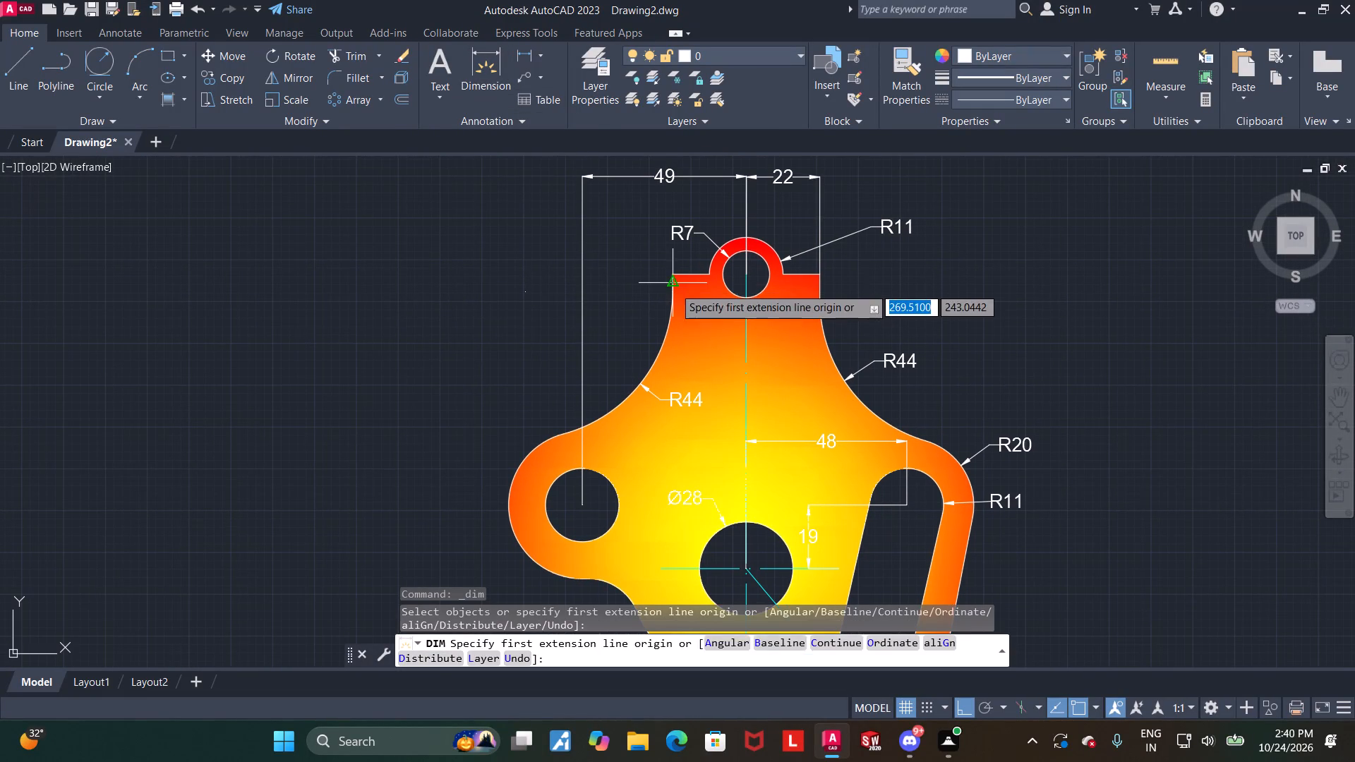
pyautogui.scroll(2, 625, 274)
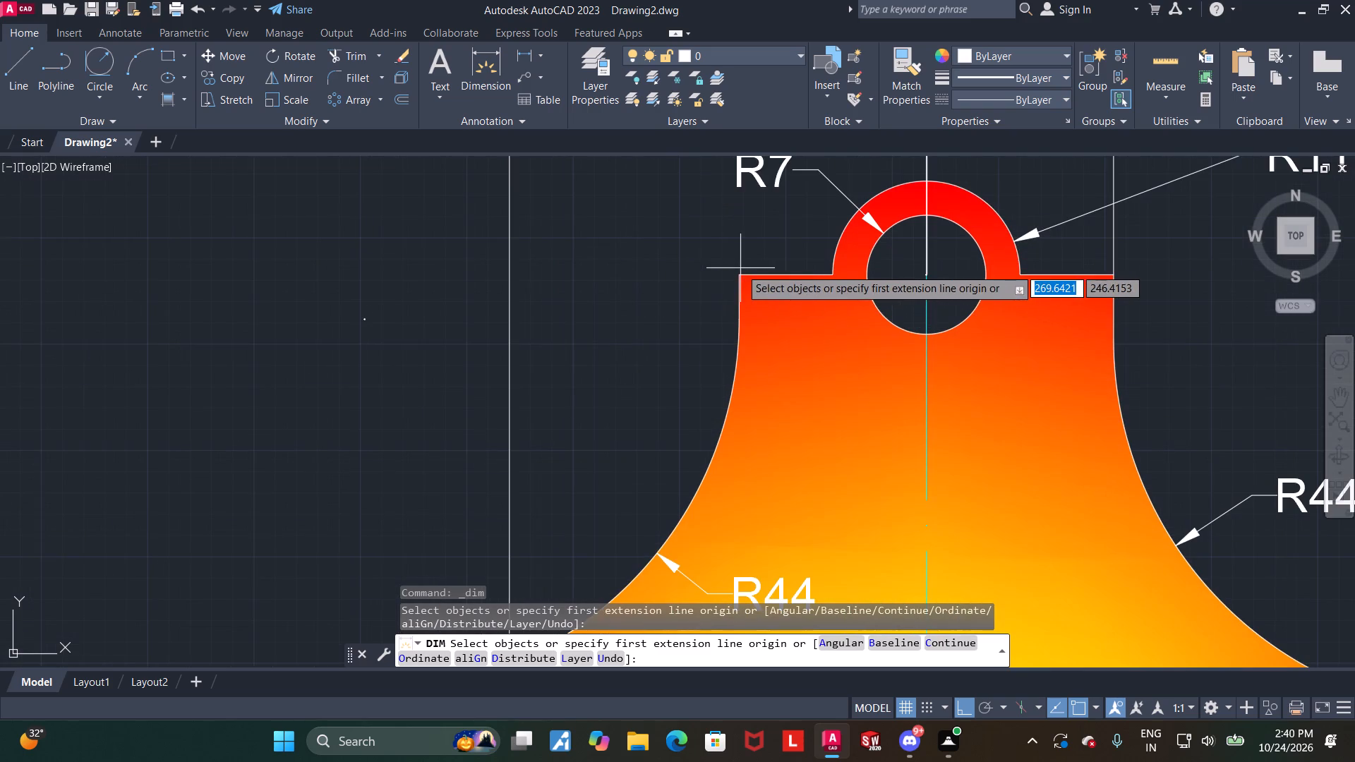
pyautogui.click(740, 273)
pyautogui.scroll(-2, 735, 282)
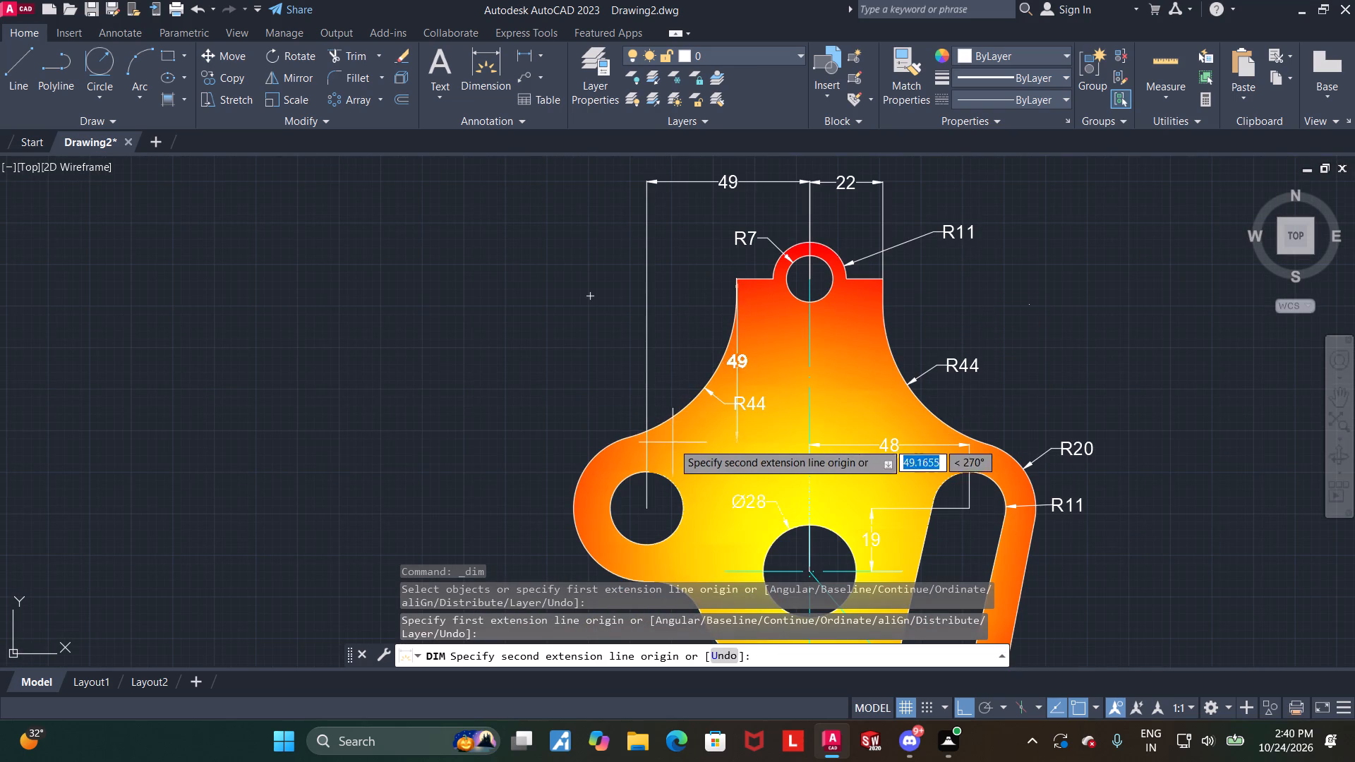
pyautogui.click(644, 504)
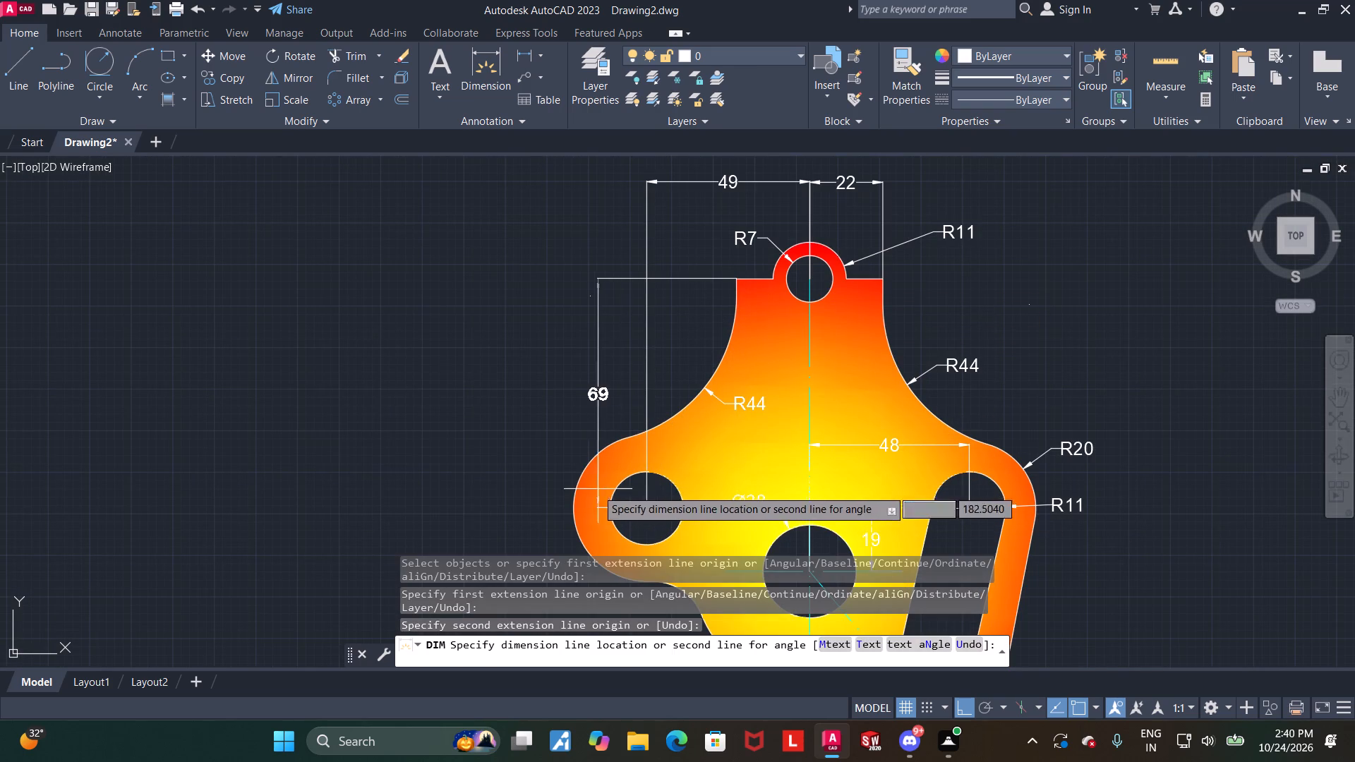
pyautogui.click(543, 482)
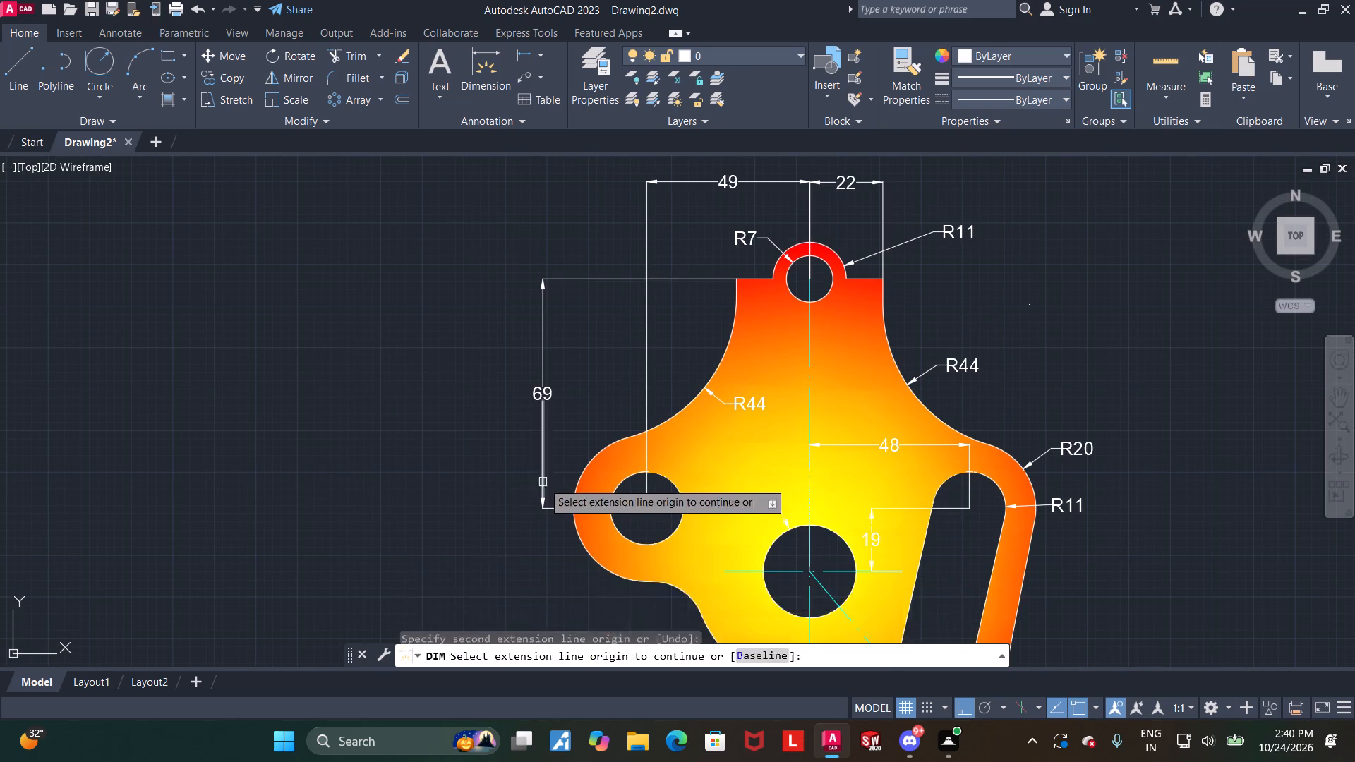
pyautogui.press('Escape')
# Dimension the vertical distance from the body's top-left corner to the central hole's horizontal centreline, placing it outside the existing vertical dimension.
pyautogui.click(490, 55)
pyautogui.click(741, 281)
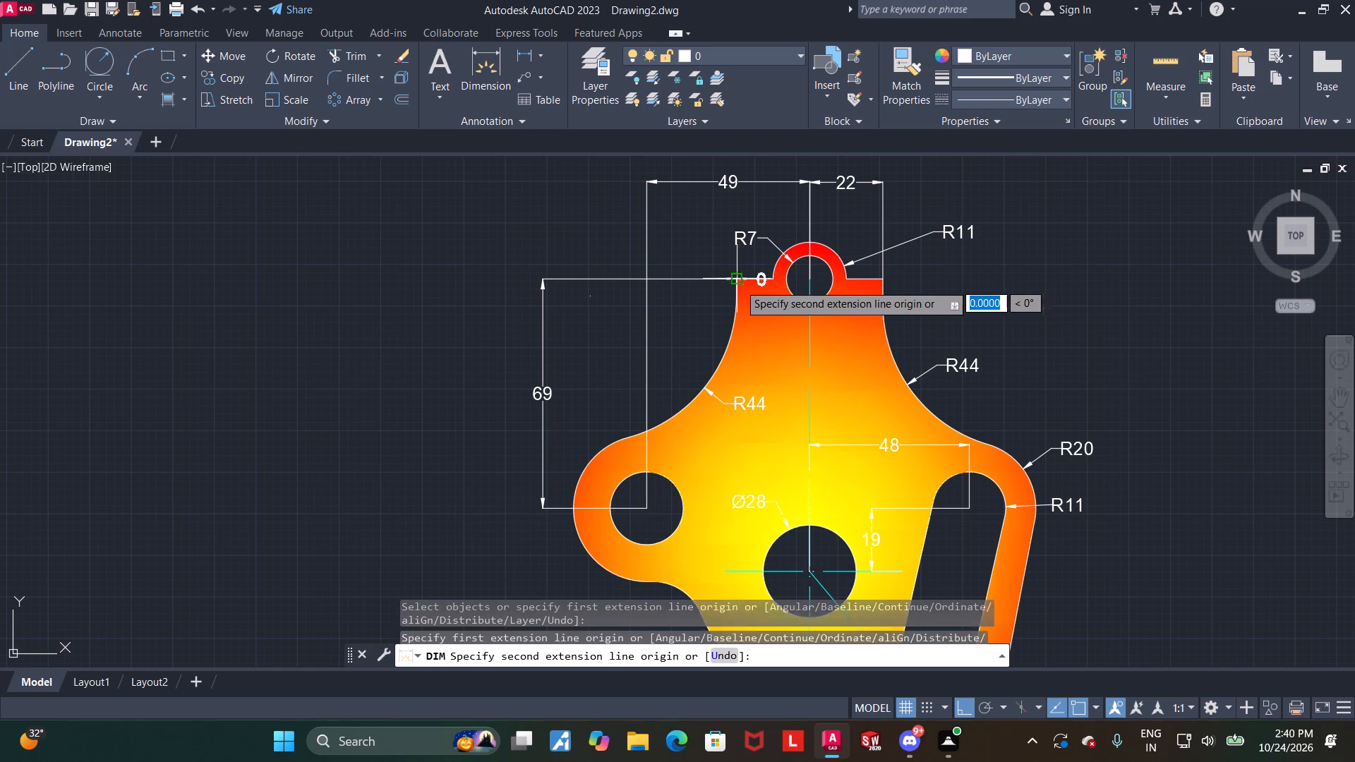
pyautogui.scroll(-2, 711, 301)
pyautogui.scroll(1, 713, 370)
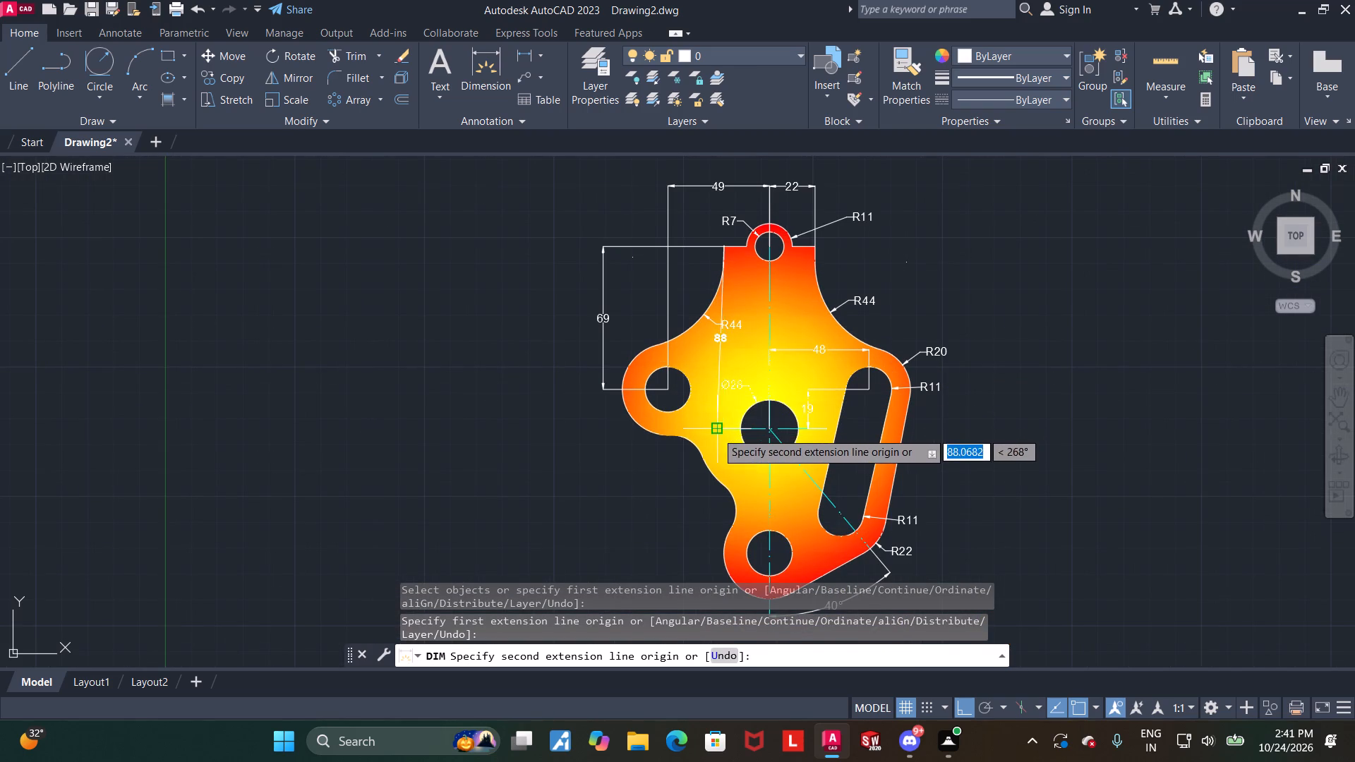
pyautogui.click(716, 432)
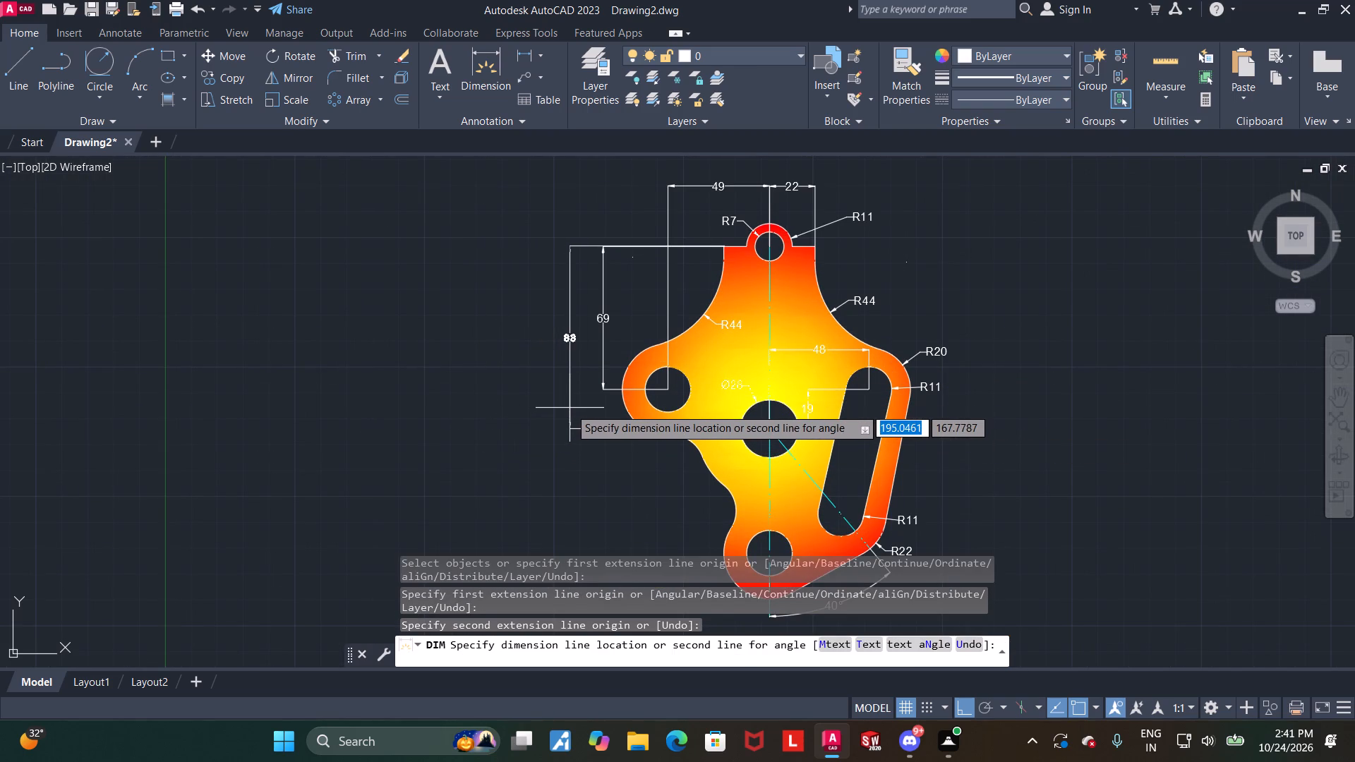
pyautogui.click(570, 408)
pyautogui.press('Escape')
pyautogui.scroll(2, 606, 353)
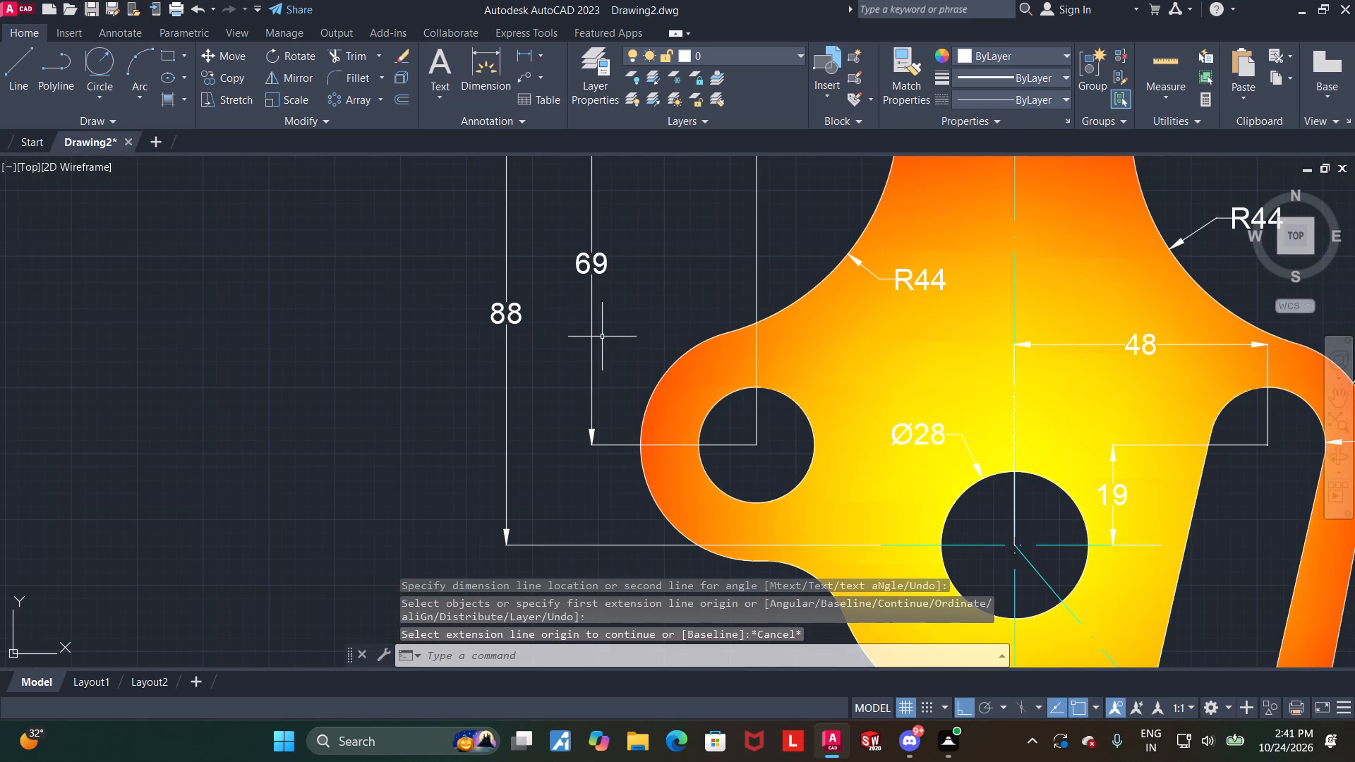
# Dimension the vertical distance from the bottom hole's centre to the central hole's horizontal centreline, aligned with the outer vertical dimension.
pyautogui.scroll(-1, 603, 334)
pyautogui.moveTo(610, 459); pyautogui.dragTo(583, 379, button='middle')
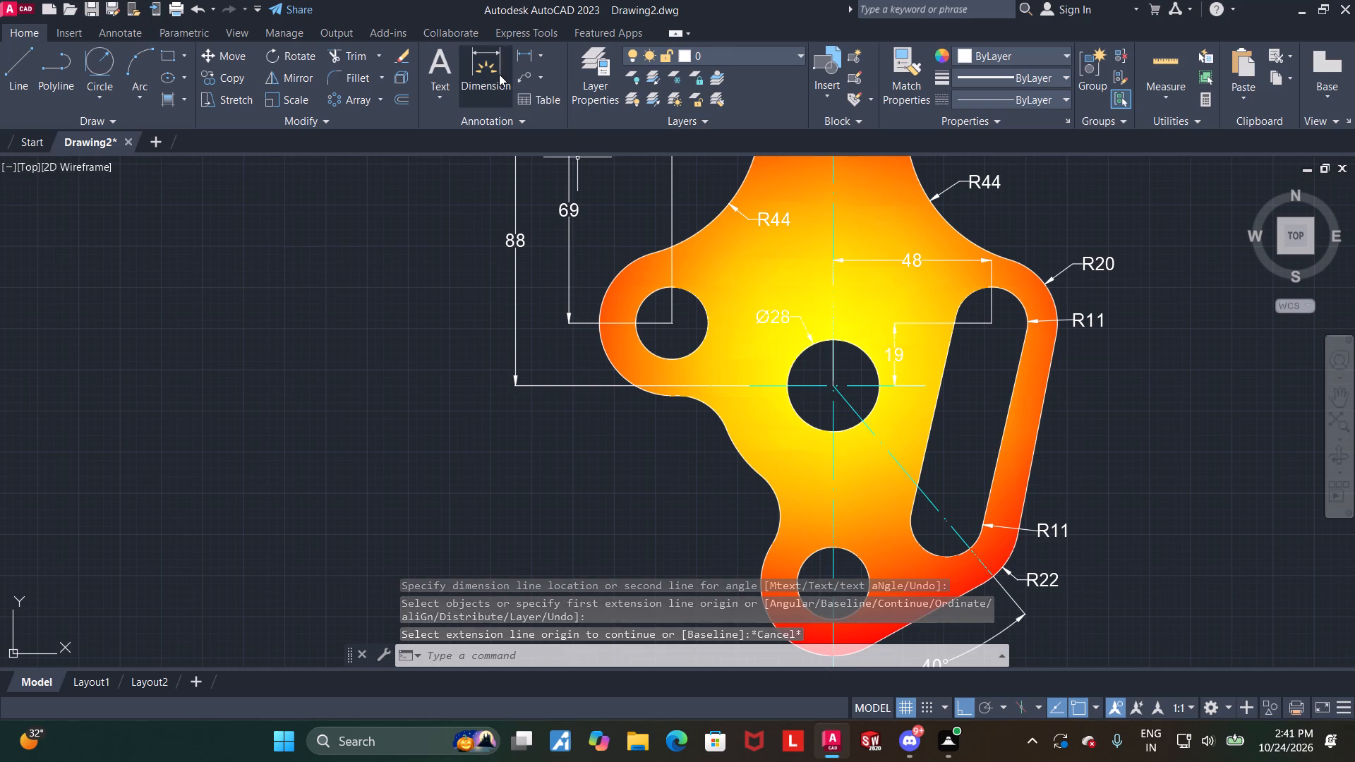
pyautogui.click(499, 74)
pyautogui.scroll(-1, 555, 290)
pyautogui.scroll(2, 725, 480)
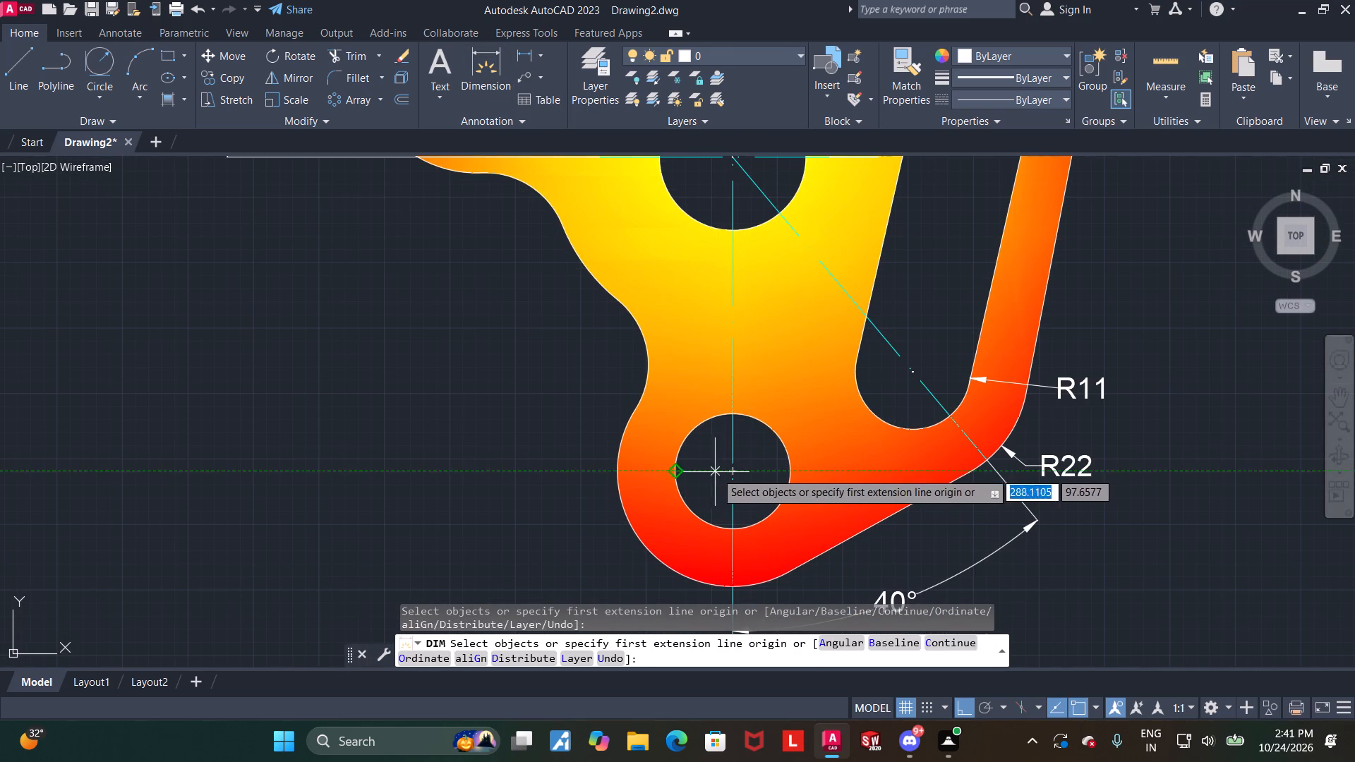
pyautogui.click(733, 471)
pyautogui.scroll(-1, 730, 471)
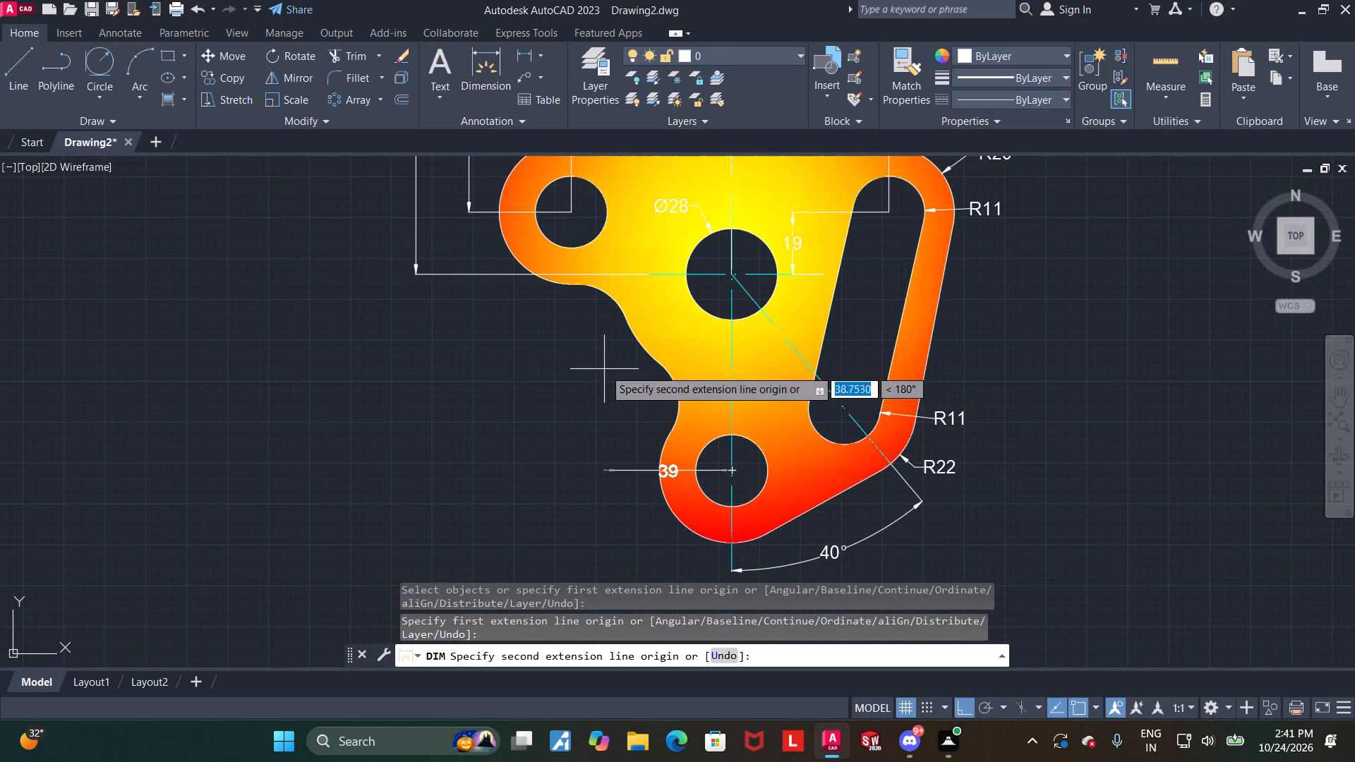
pyautogui.click(633, 272)
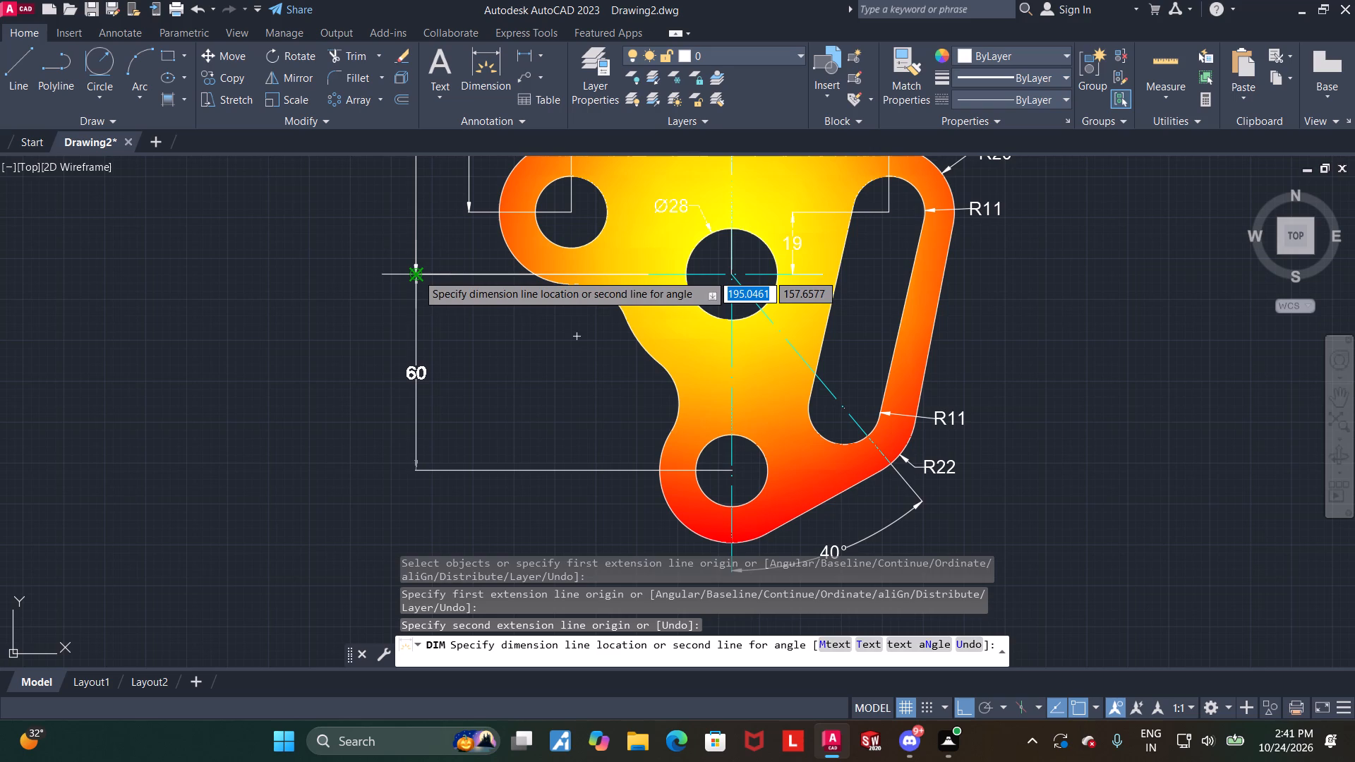
pyautogui.click(417, 274)
pyautogui.press('Escape')
# Dimension the radius of the concave arc just below the left lobe, placing the text outside the part.
pyautogui.moveTo(520, 368); pyautogui.dragTo(518, 401, button='middle')
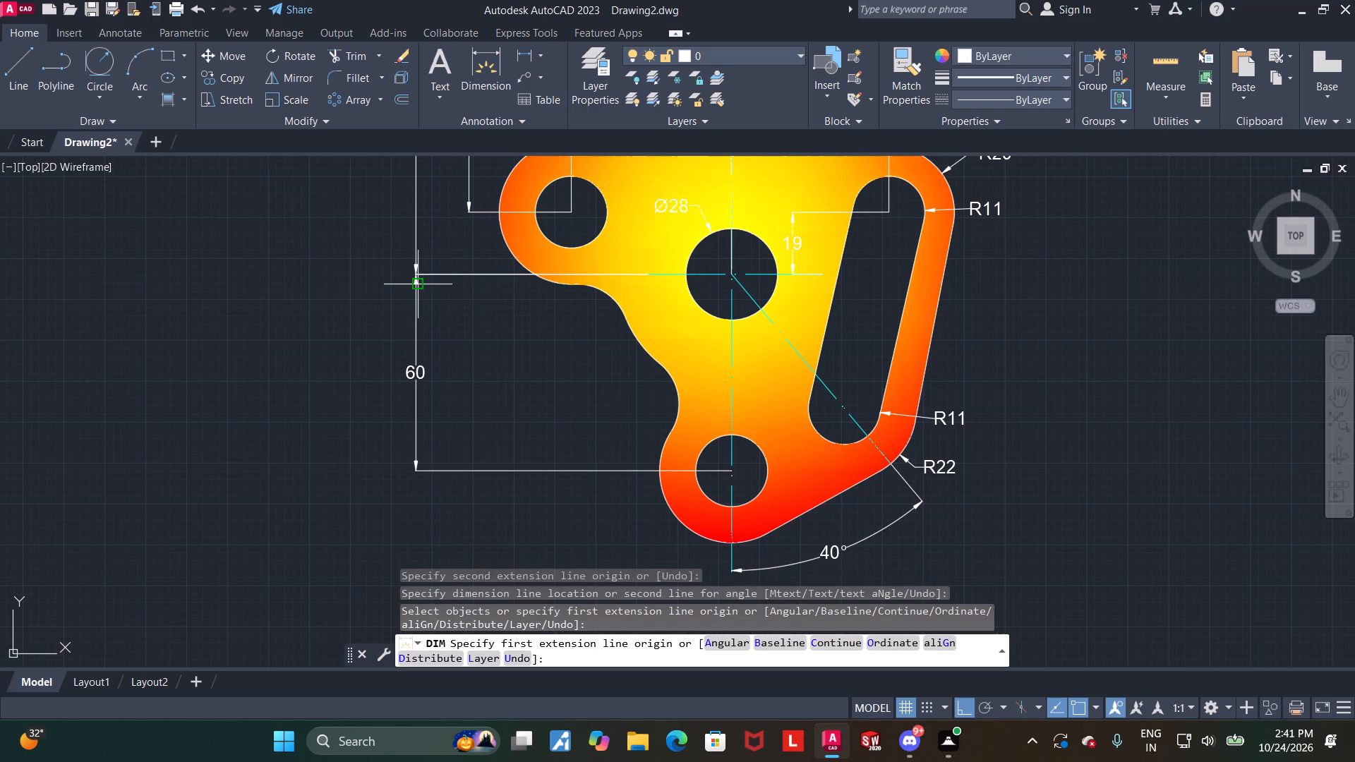
pyautogui.scroll(-1, 708, 397)
pyautogui.scroll(3, 656, 389)
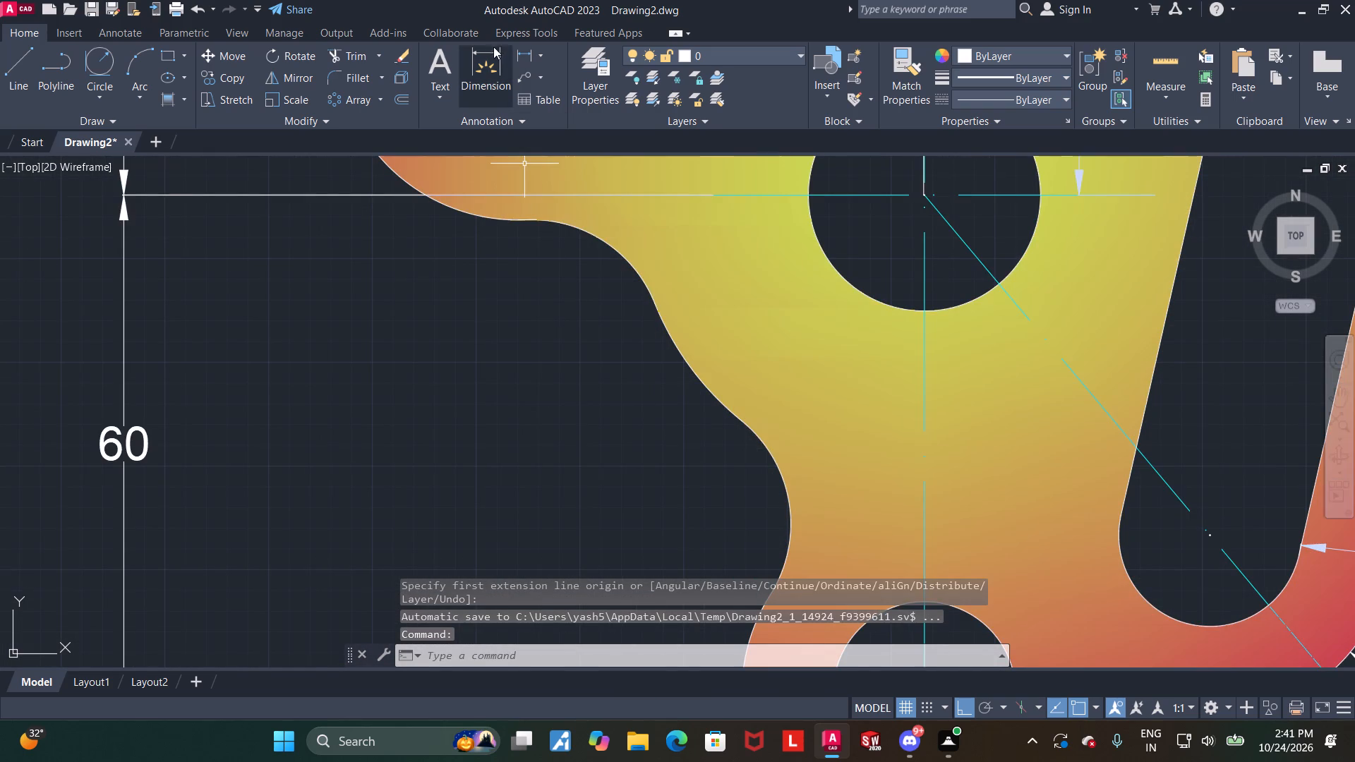
pyautogui.click(493, 55)
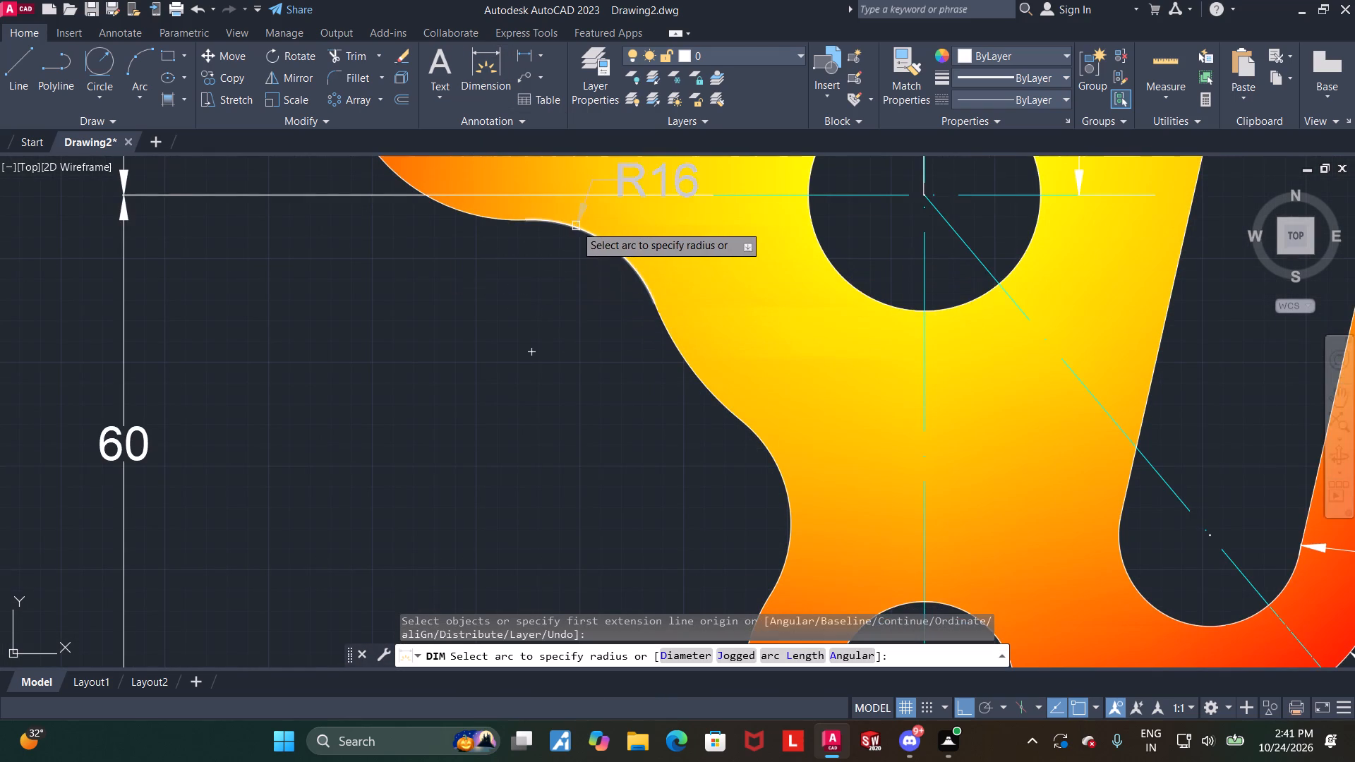
pyautogui.click(574, 225)
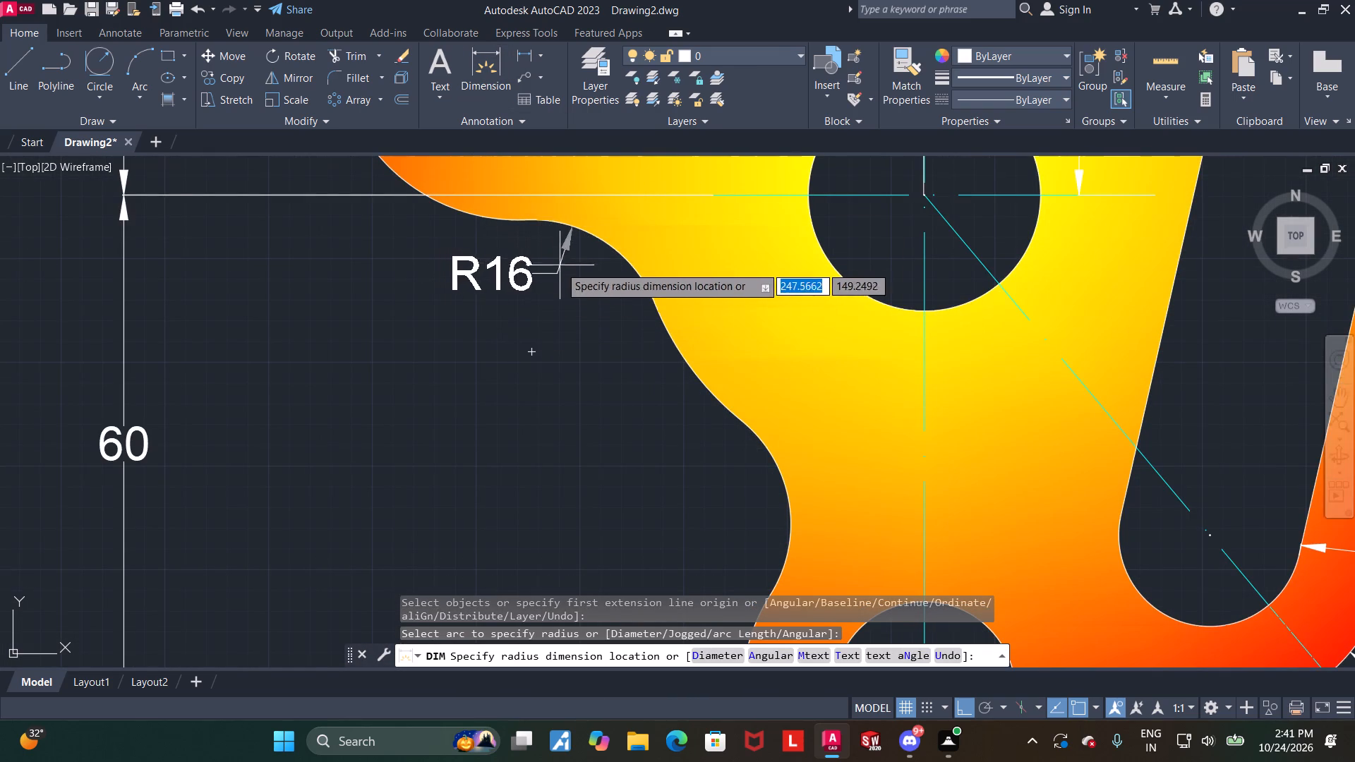
pyautogui.click(565, 313)
pyautogui.press('Escape')
# Dimension the radius of the middle arc on the lower-left edge, placing its text below the neighbouring radius dimension.
pyautogui.click(487, 80)
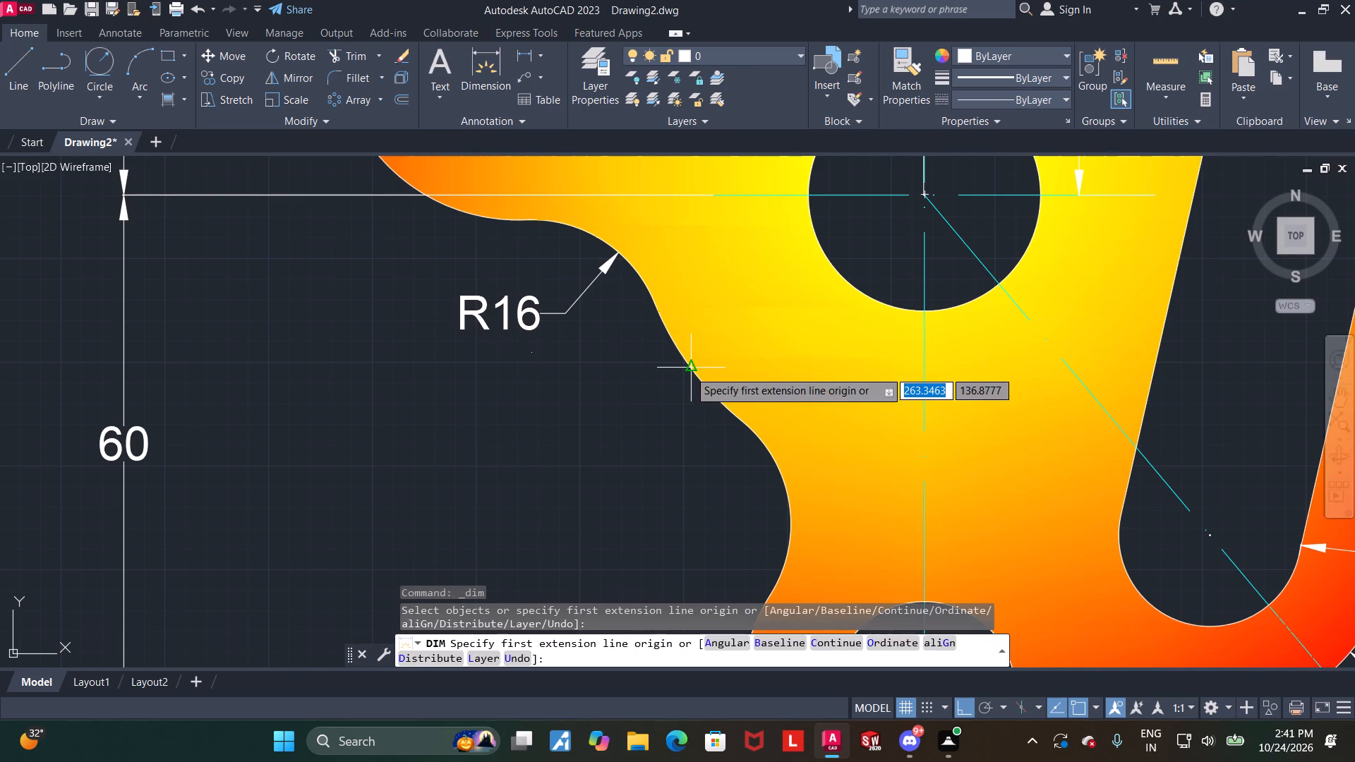
pyautogui.click(706, 392)
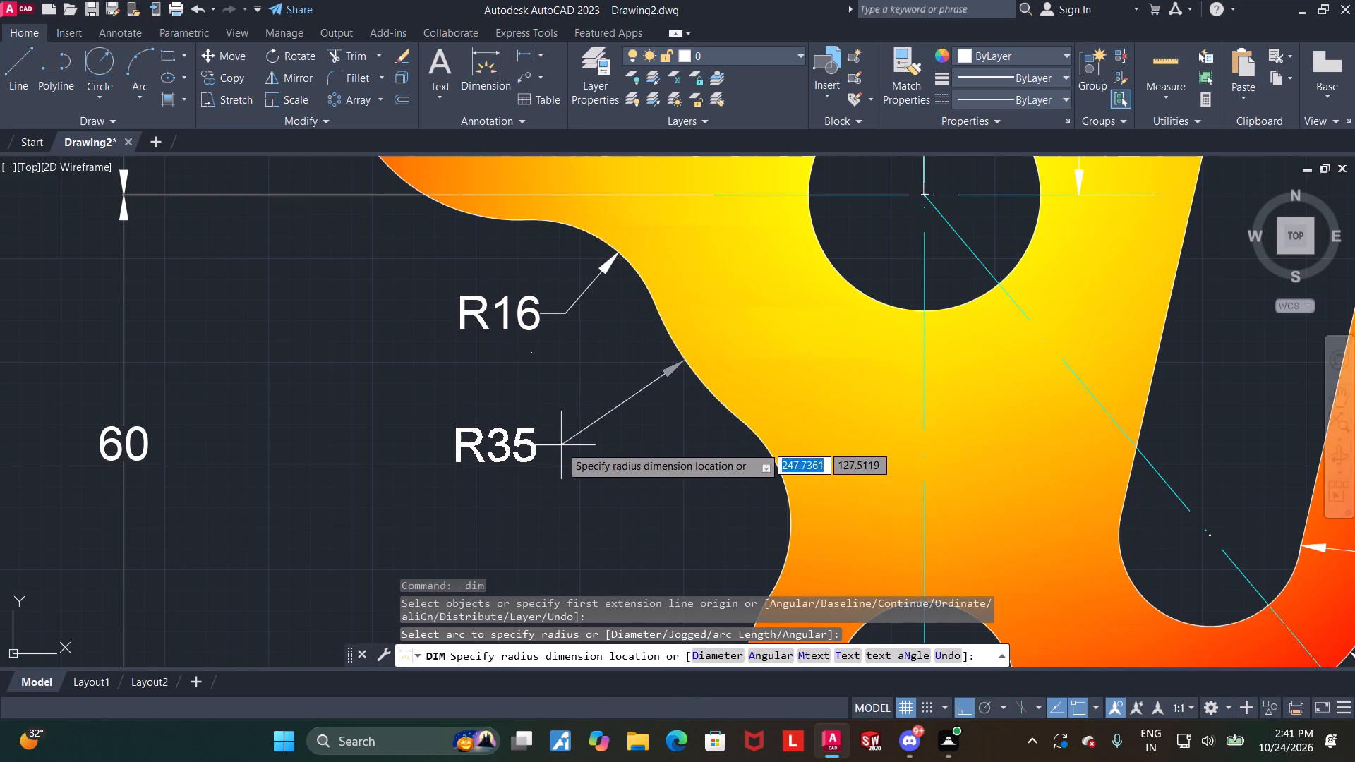
pyautogui.click(554, 452)
pyautogui.press('Escape')
# Dimension the radius of the concave arc just above the bottom lobe, placing the text outside the part's left edge.
pyautogui.scroll(-1, 613, 471)
pyautogui.moveTo(634, 499); pyautogui.dragTo(541, 289, button='middle')
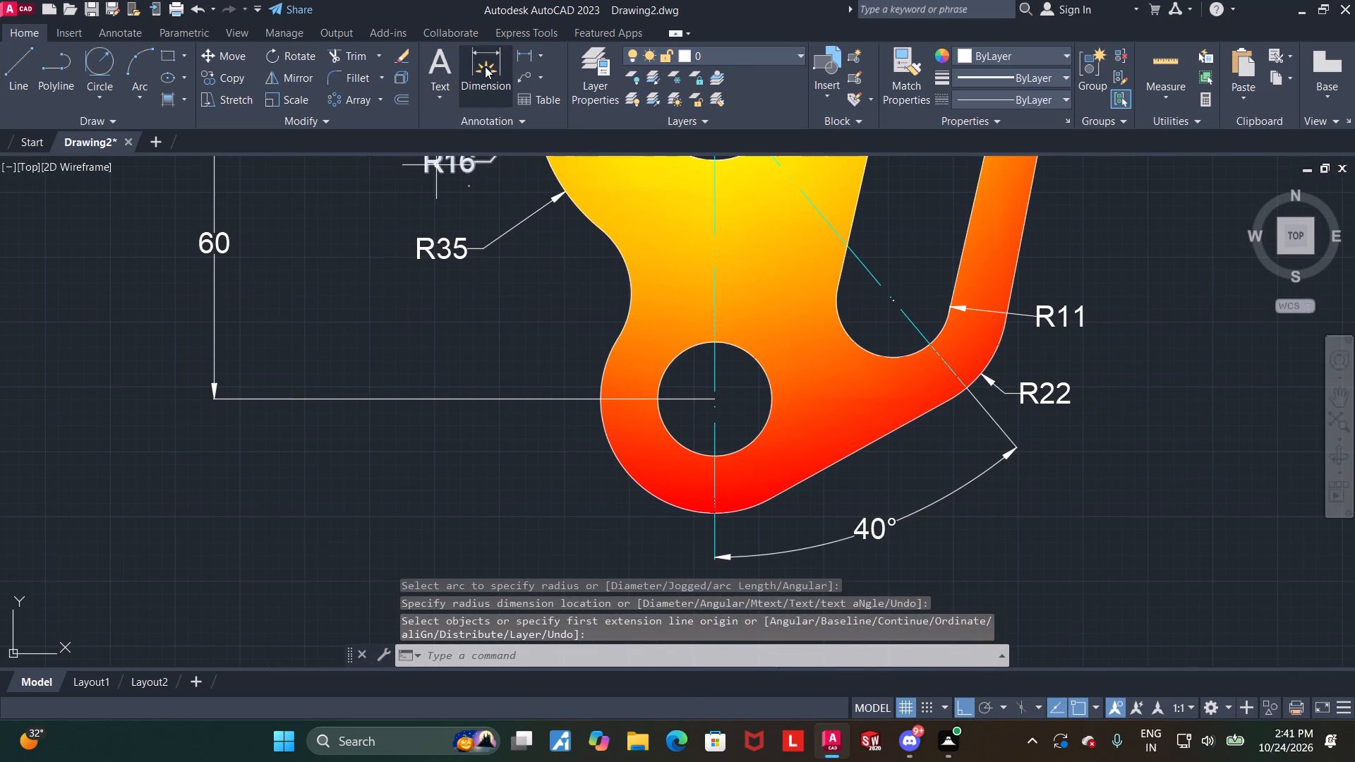
pyautogui.click(485, 66)
pyautogui.scroll(1, 503, 257)
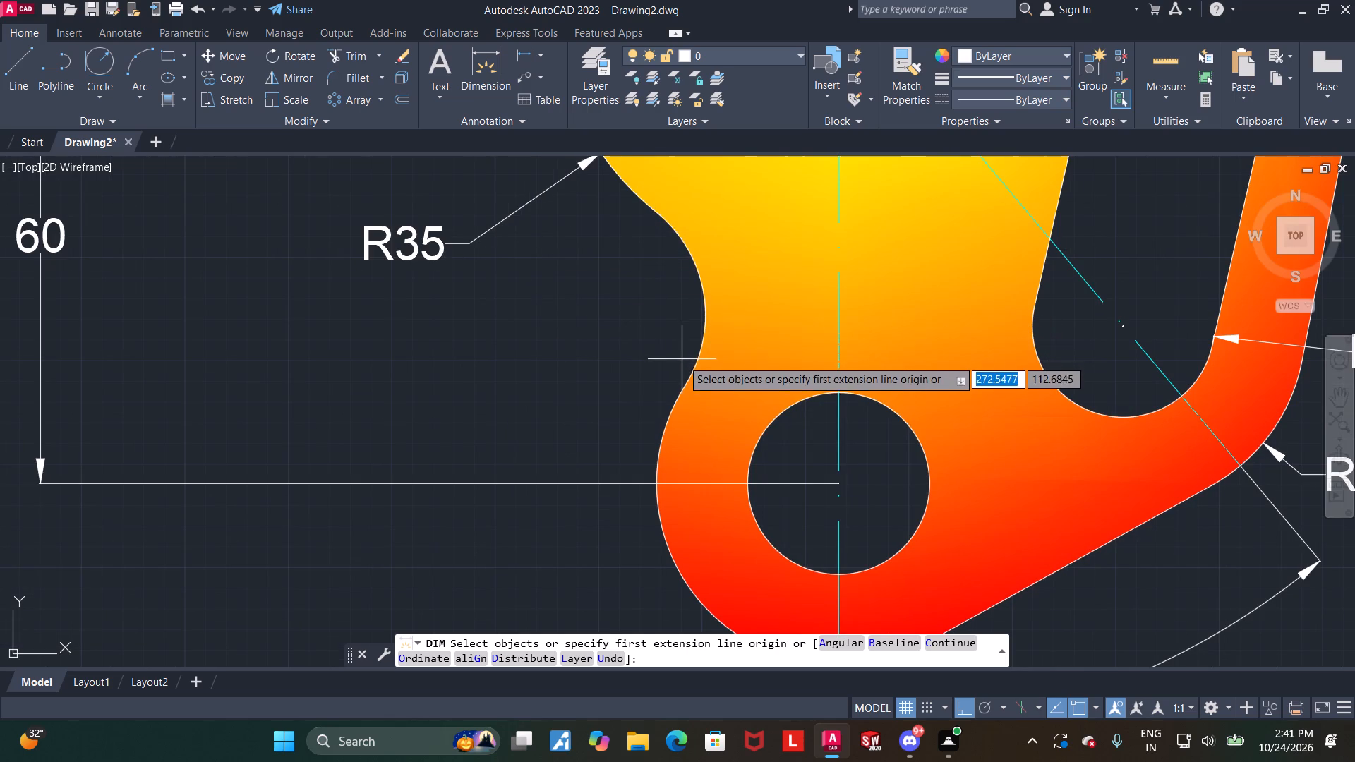
pyautogui.click(699, 356)
pyautogui.click(667, 327)
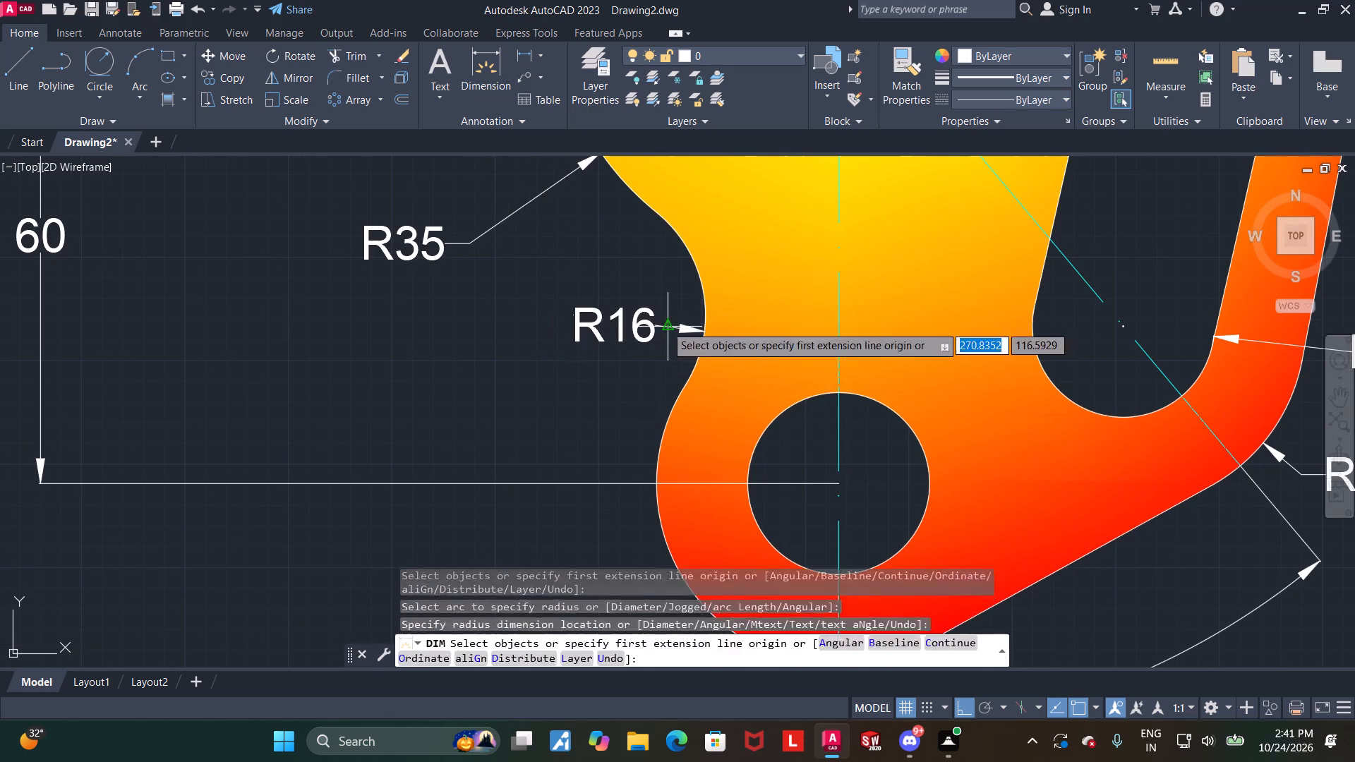
pyautogui.press('Escape')
# Review the whole part and the placement of its dimensions.
pyautogui.scroll(-2, 646, 313)
pyautogui.moveTo(569, 332); pyautogui.dragTo(502, 416, button='middle')
pyautogui.scroll(-1, 1041, 350)
pyautogui.moveTo(1037, 364); pyautogui.dragTo(953, 469, button='middle')
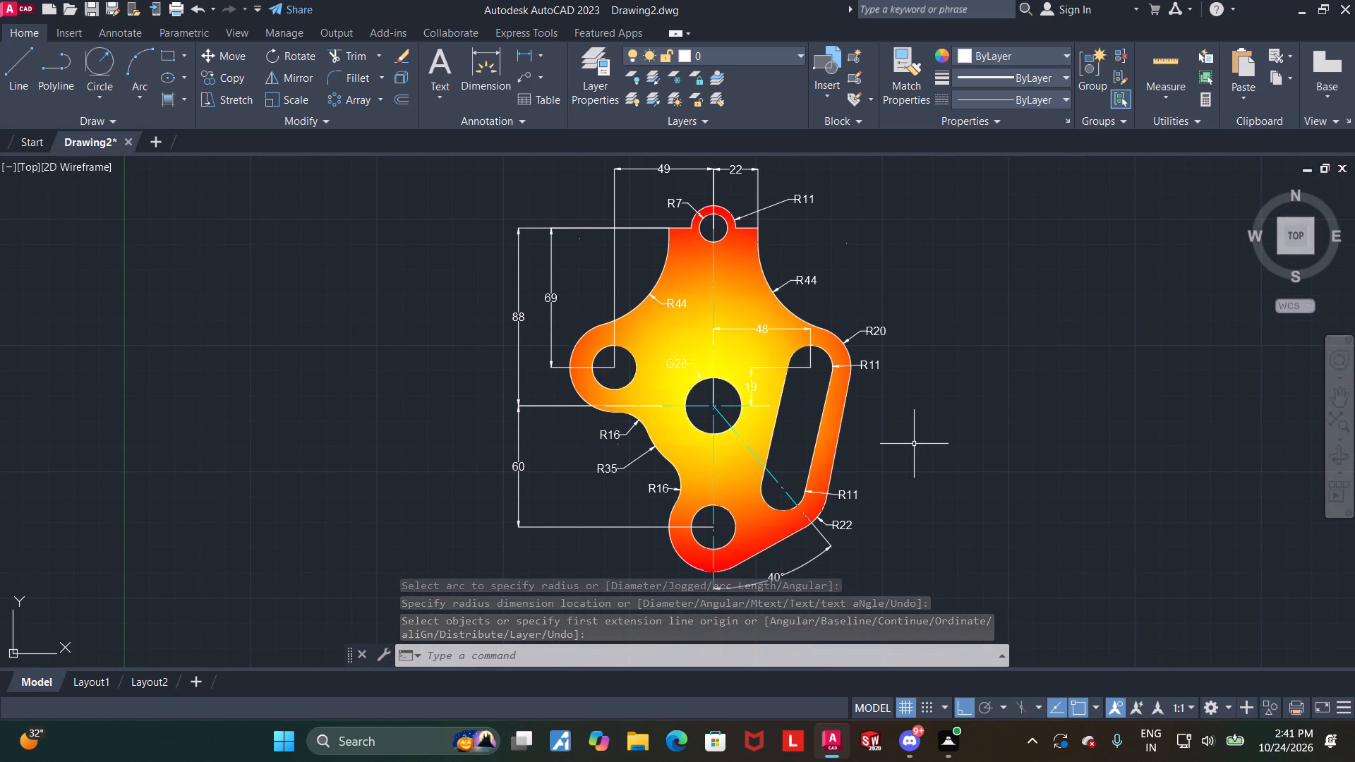
pyautogui.moveTo(914, 444); pyautogui.dragTo(901, 454, button='middle')
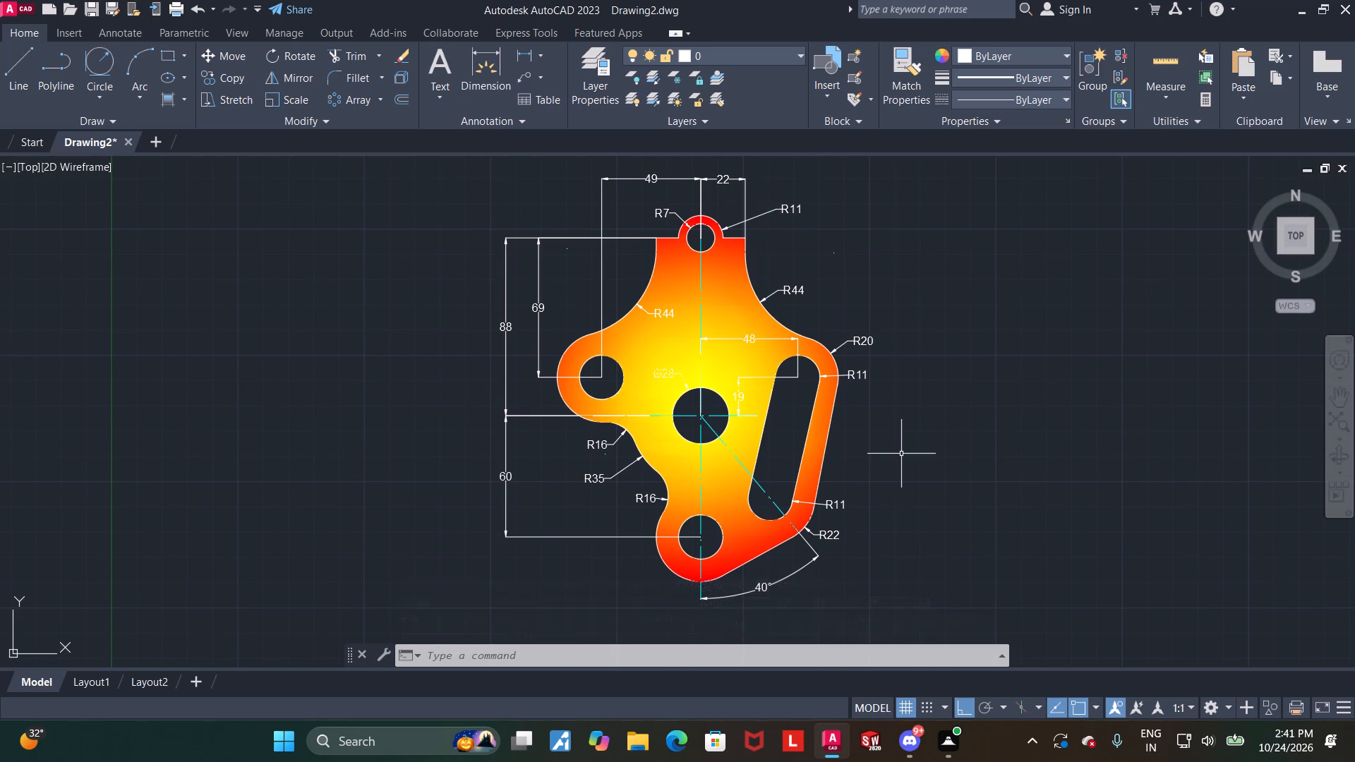
pyautogui.moveTo(901, 454); pyautogui.dragTo(871, 488, button='middle')
pyautogui.moveTo(878, 474); pyautogui.dragTo(877, 490, button='middle')
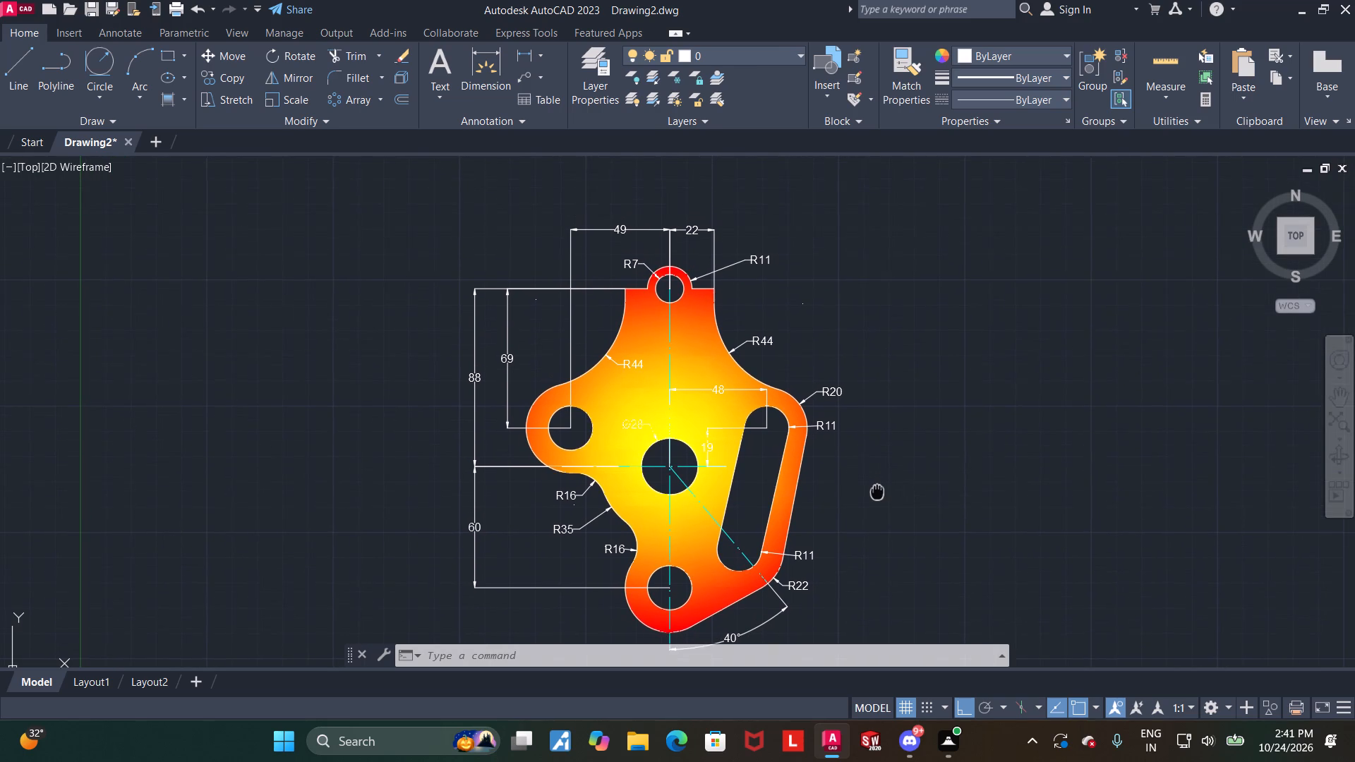
pyautogui.moveTo(877, 490); pyautogui.dragTo(876, 468, button='middle')
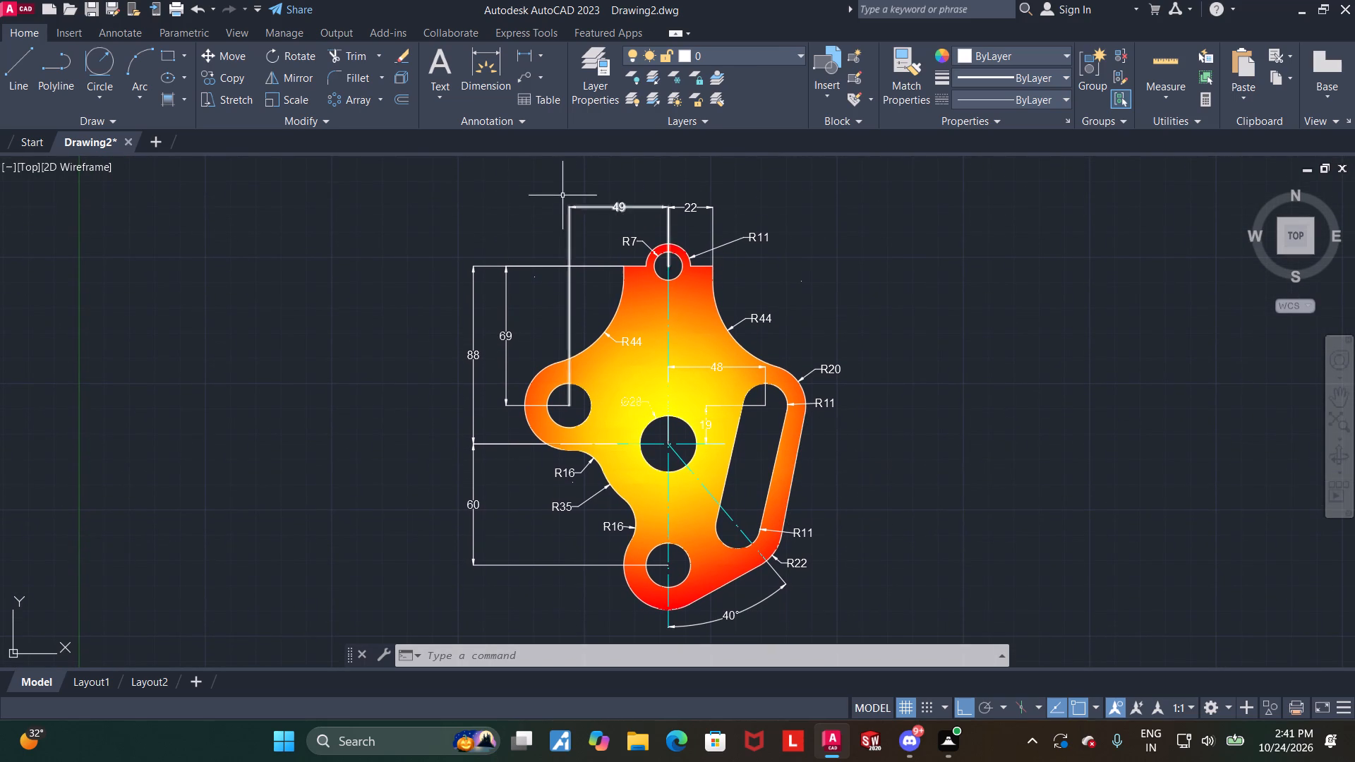
# Fill all sections of the central hole with a gradient, changing the first colour to green and keeping yellow as the second.
pyautogui.click(164, 97)
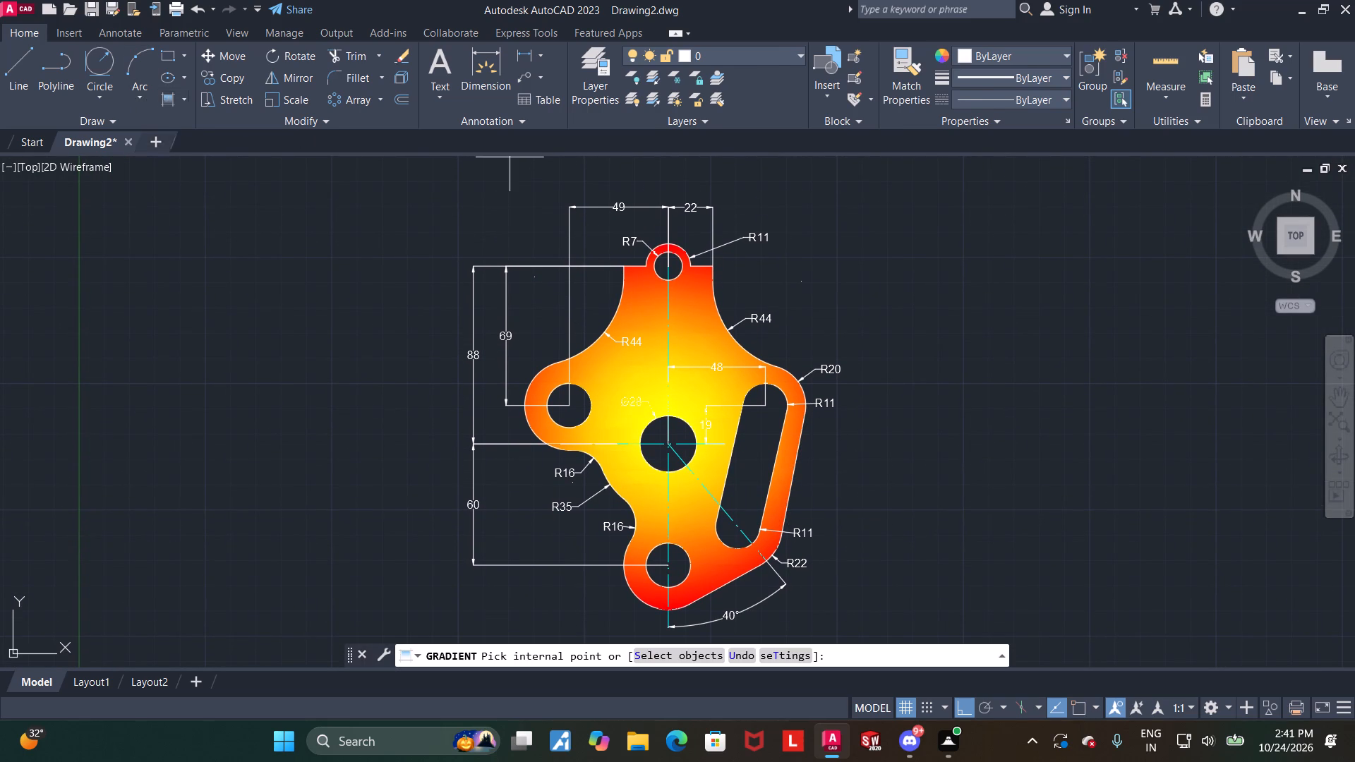
pyautogui.click(458, 83)
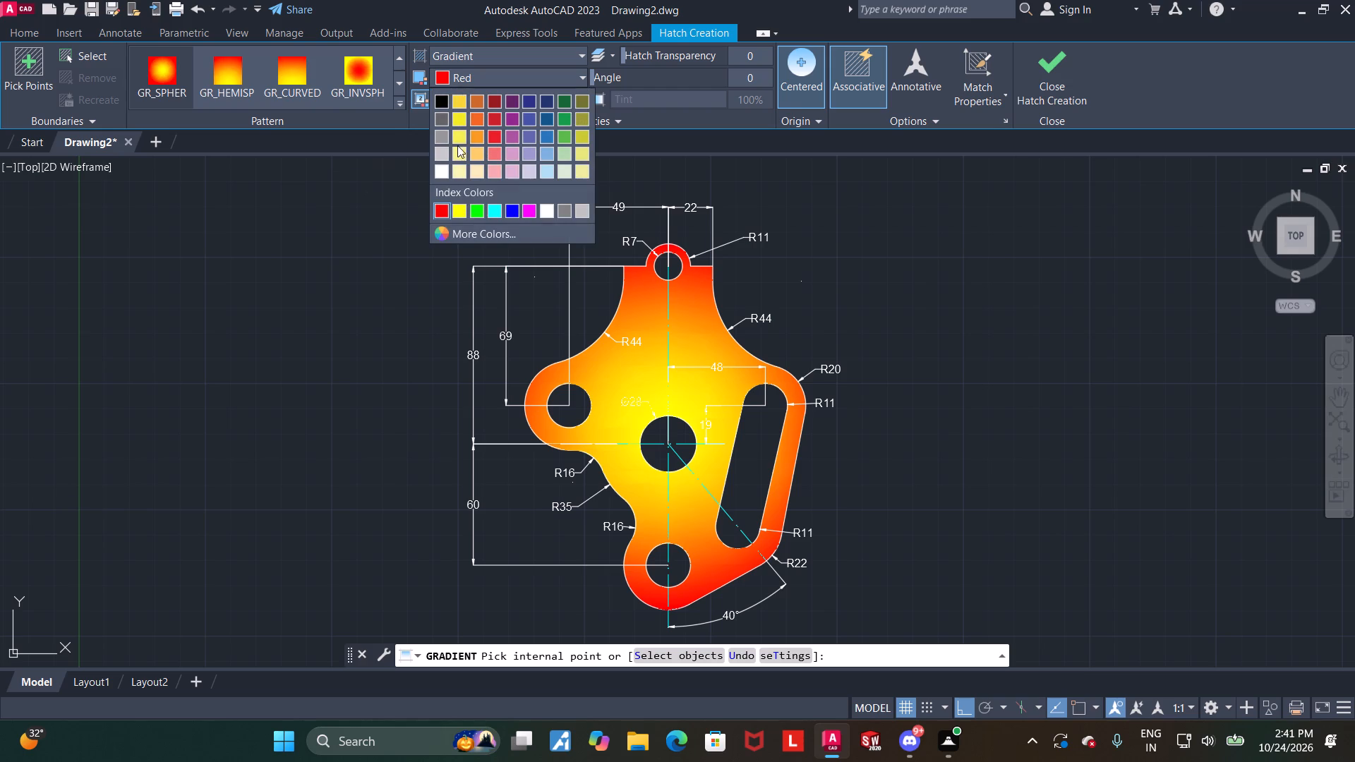
pyautogui.click(477, 208)
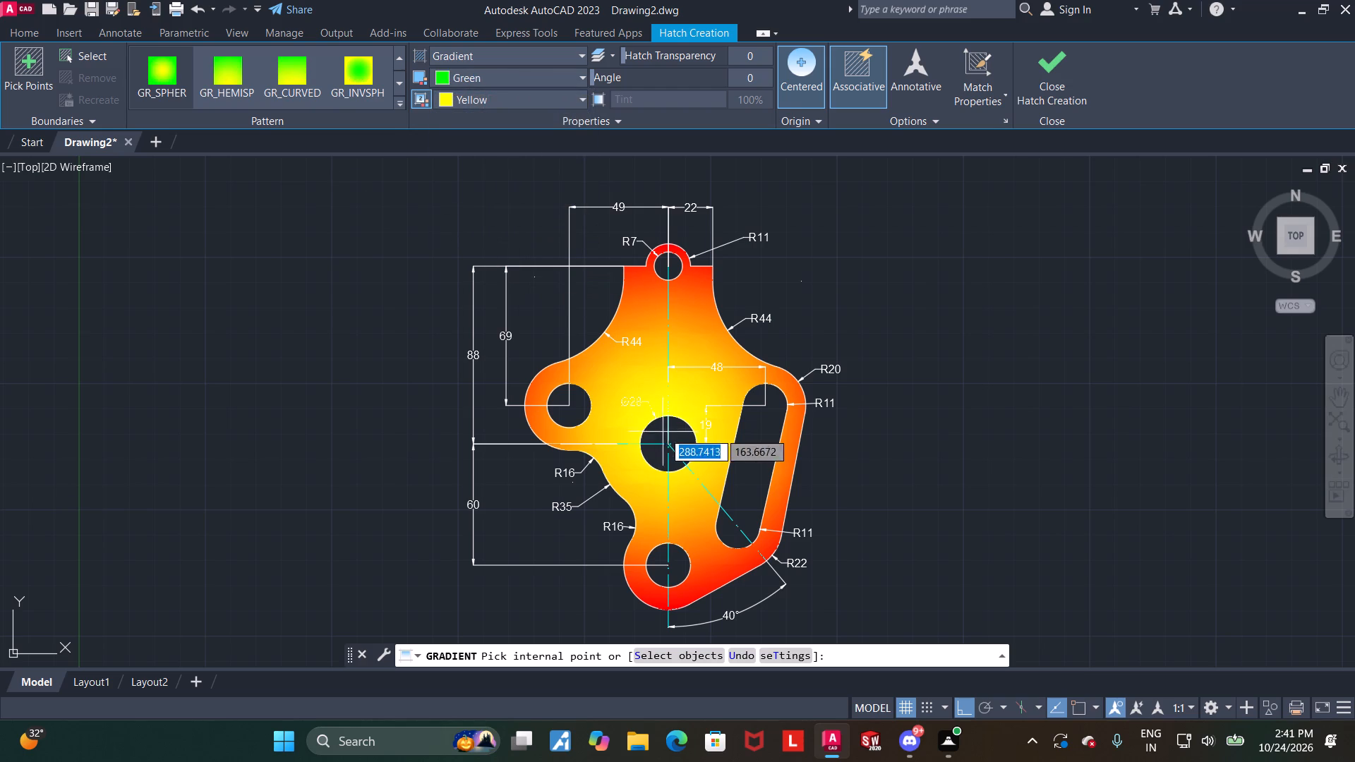
pyautogui.click(656, 431)
pyautogui.click(682, 432)
pyautogui.click(663, 452)
pyautogui.click(688, 452)
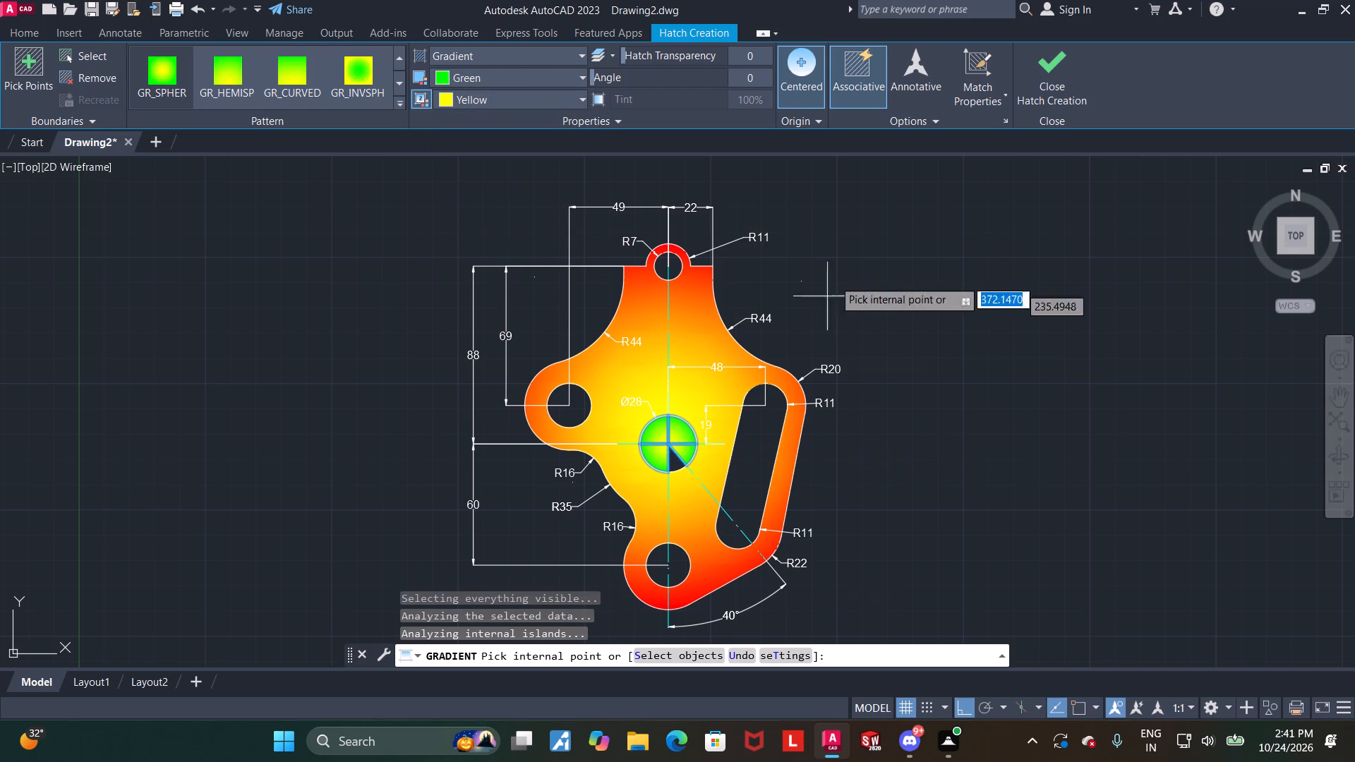
pyautogui.click(671, 459)
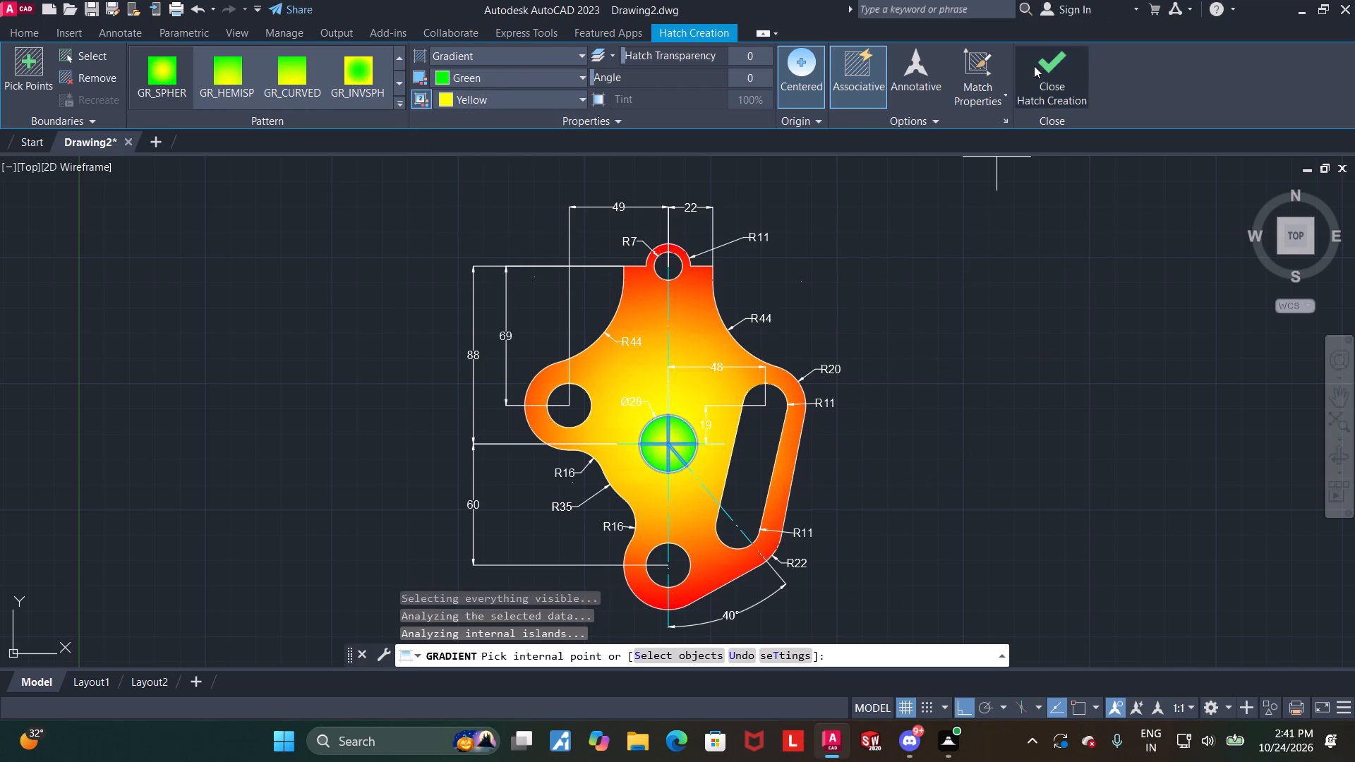
pyautogui.click(1042, 80)
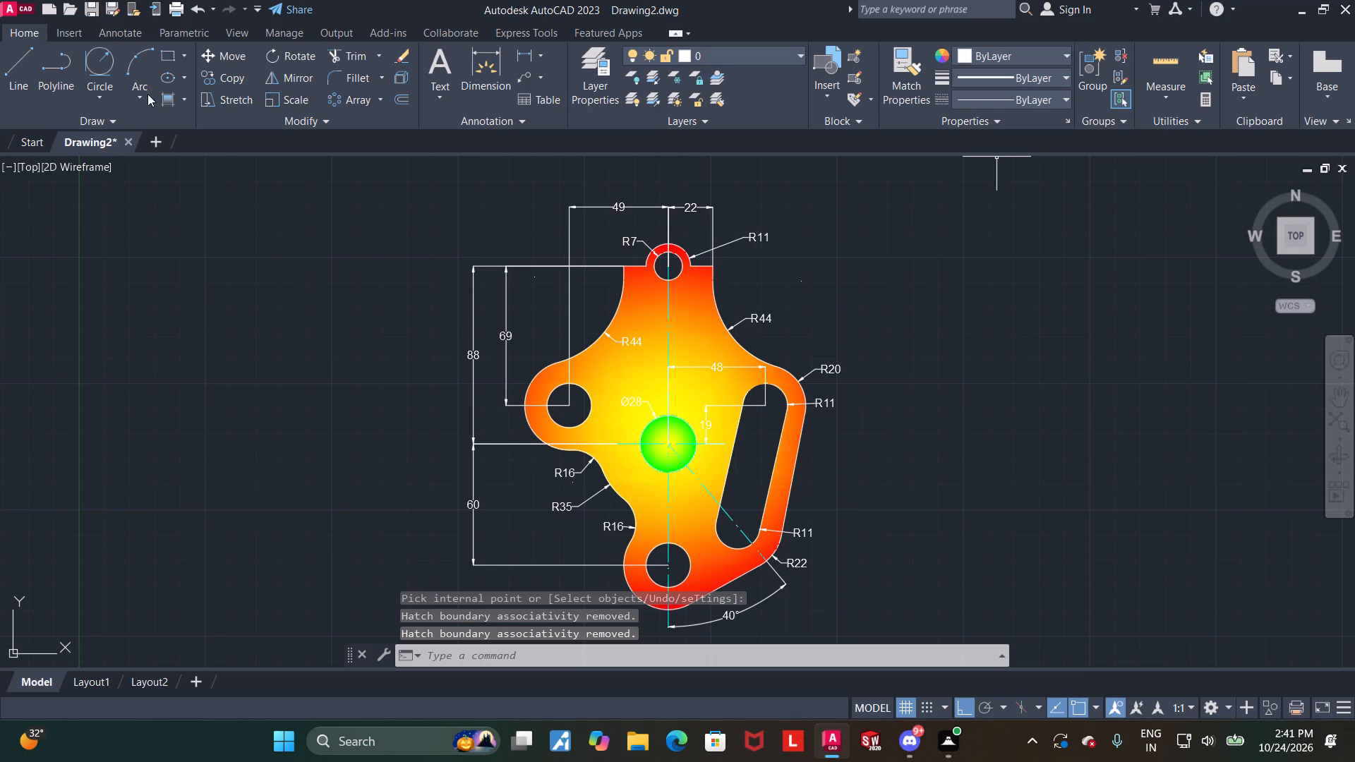
# Fill the left hole and the top hole with separate green-to-yellow gradients.
pyautogui.click(169, 98)
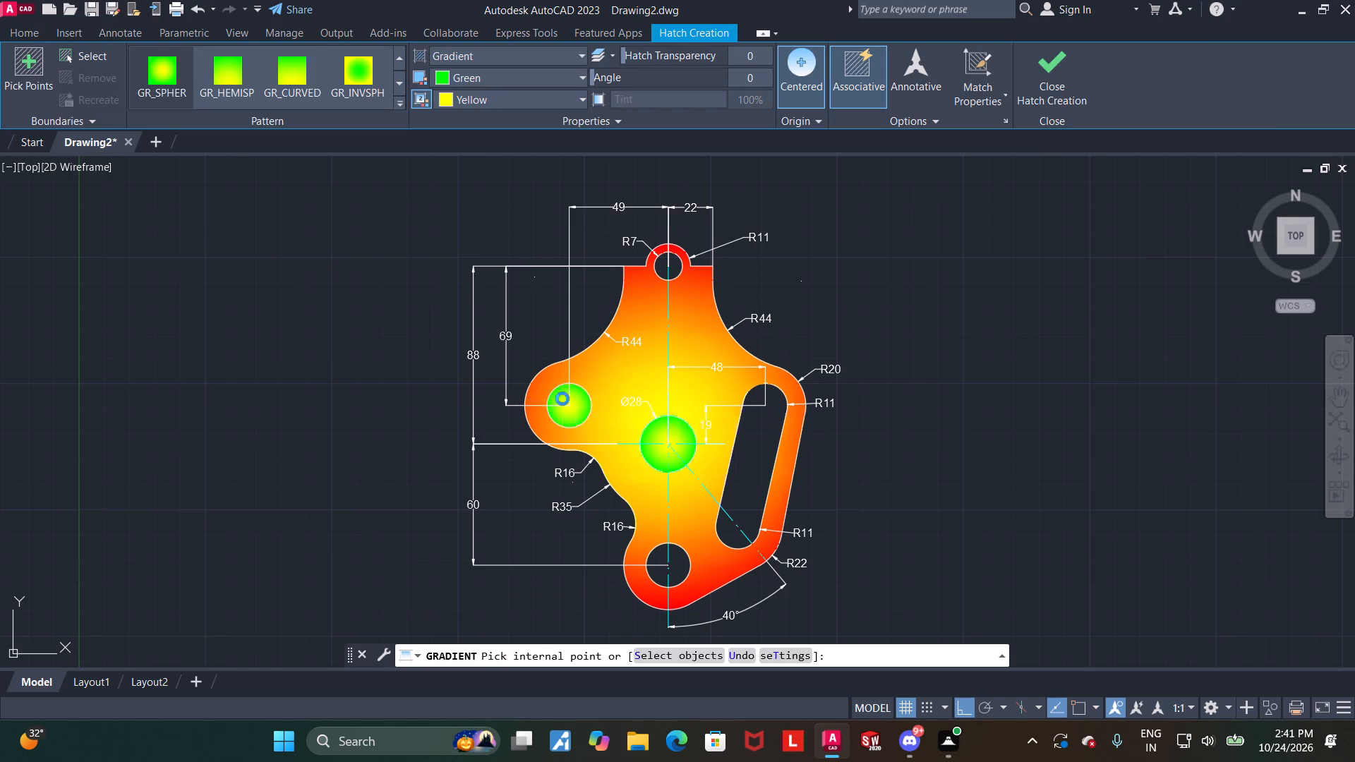
pyautogui.click(562, 399)
pyautogui.click(1073, 72)
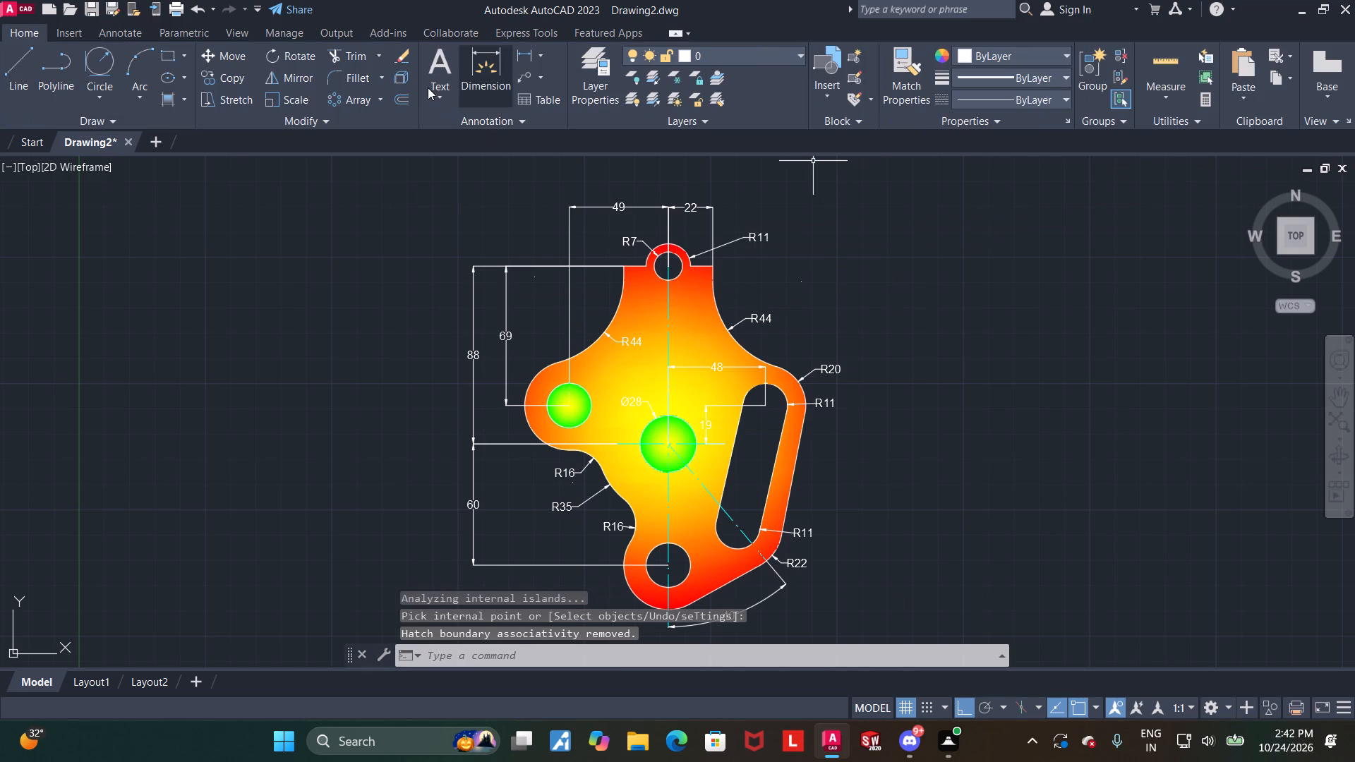
pyautogui.click(169, 108)
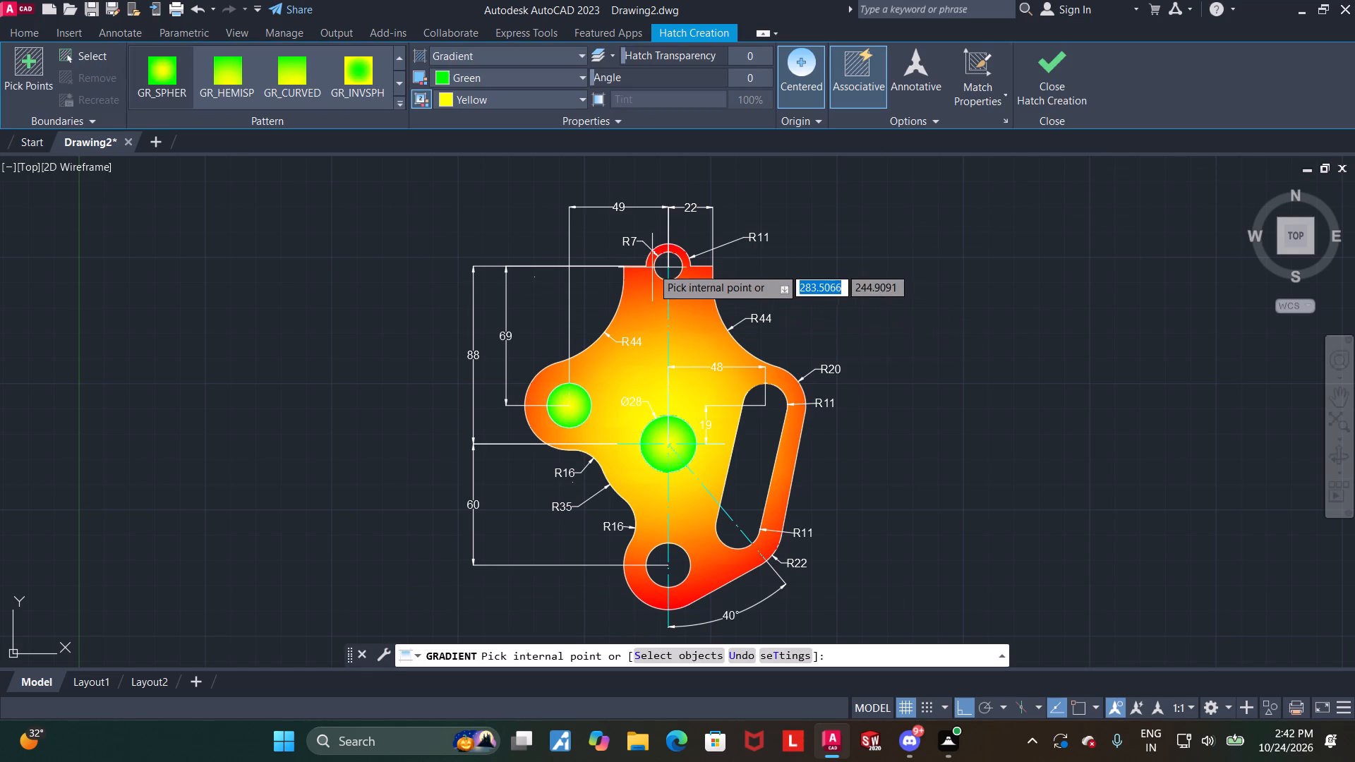
pyautogui.click(659, 269)
pyautogui.click(1052, 80)
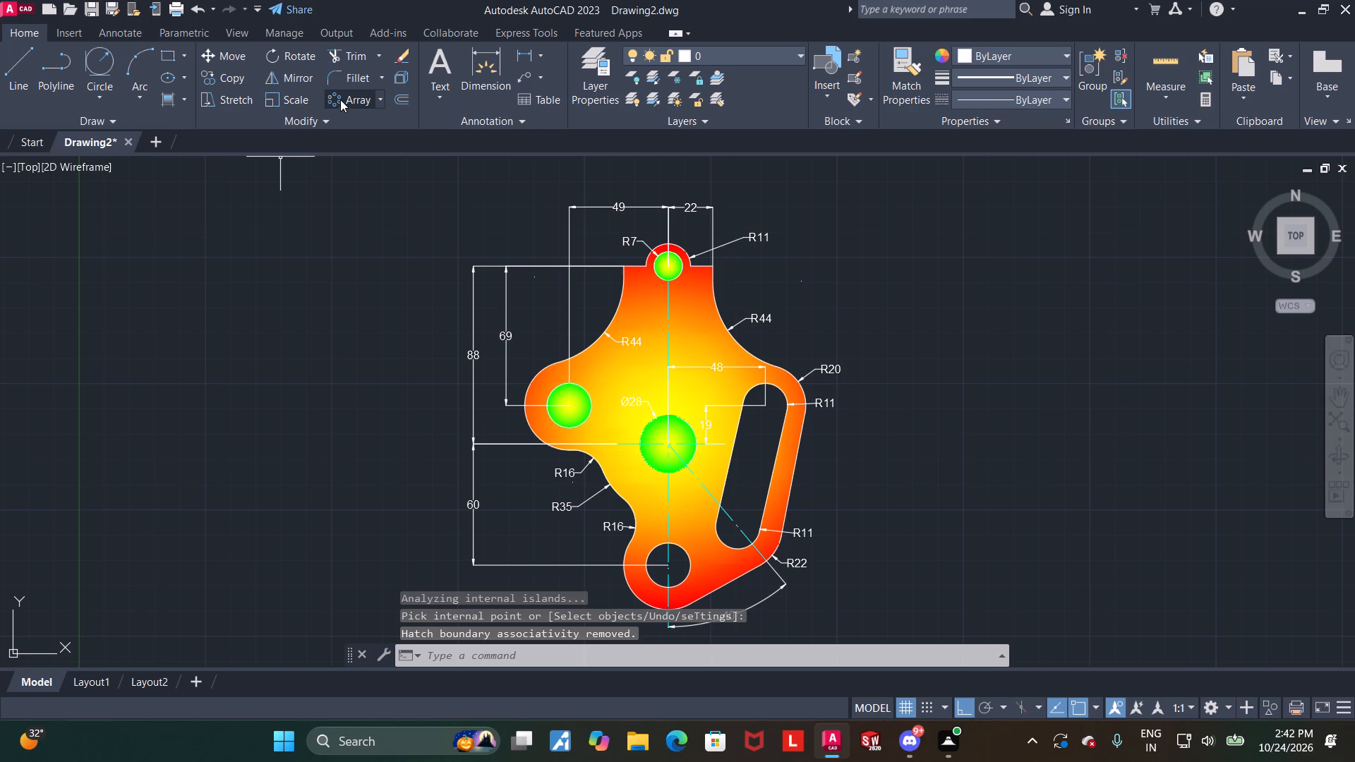
# Fill the inclined slot and the bottom hole with separate green-to-yellow gradients, covering the areas on both sides of their centrelines.
pyautogui.click(169, 99)
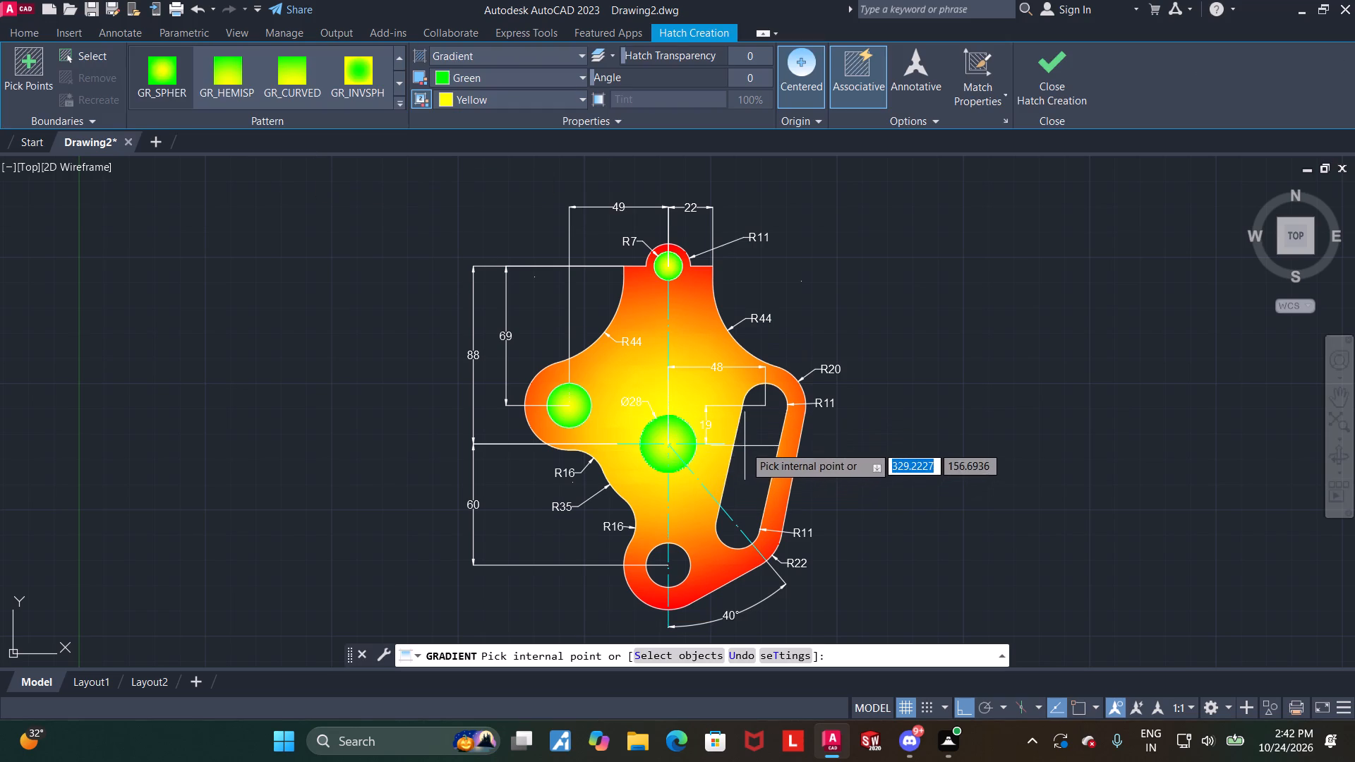
pyautogui.click(745, 446)
pyautogui.click(729, 526)
pyautogui.click(1057, 77)
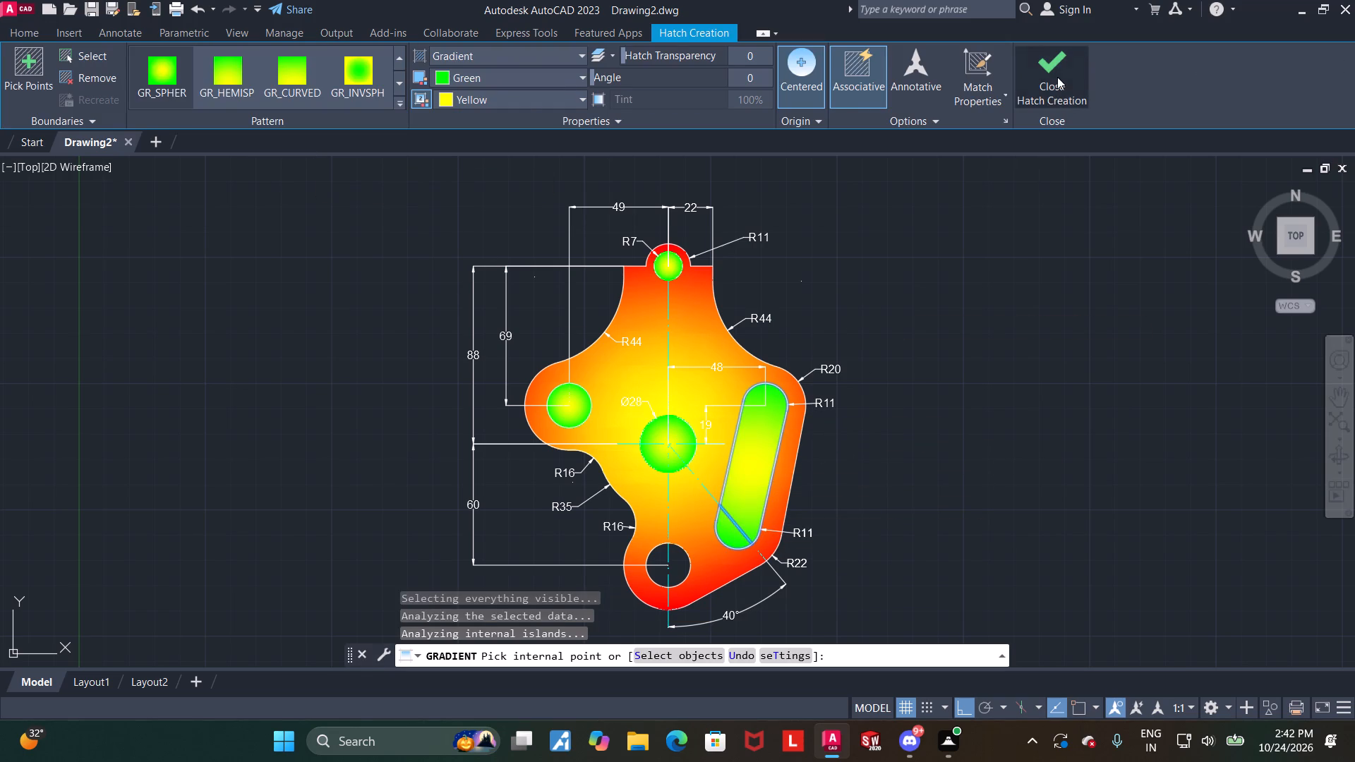
pyautogui.click(169, 96)
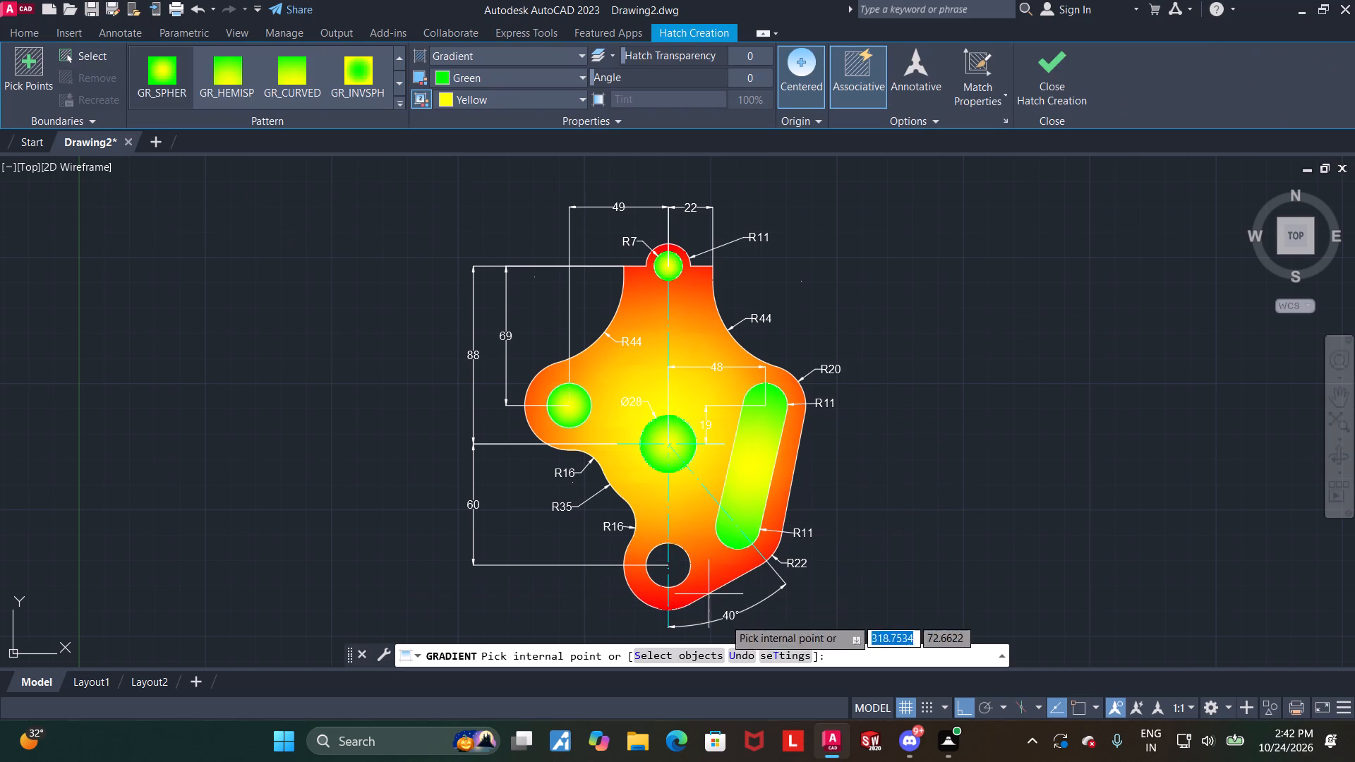
pyautogui.click(663, 579)
pyautogui.click(678, 569)
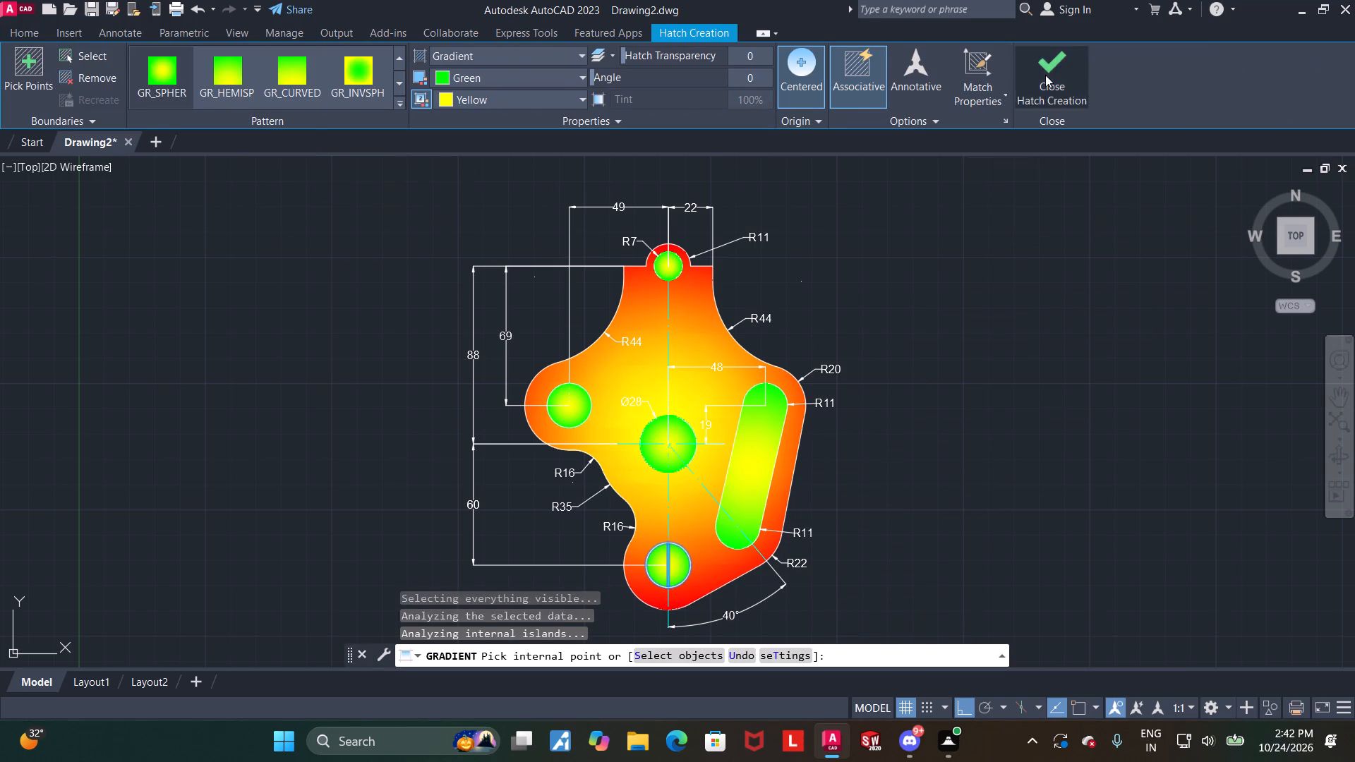
pyautogui.click(1045, 75)
# Examine the finished part's gradient fills and dimensions, both as a whole and close up.
pyautogui.scroll(-1, 865, 442)
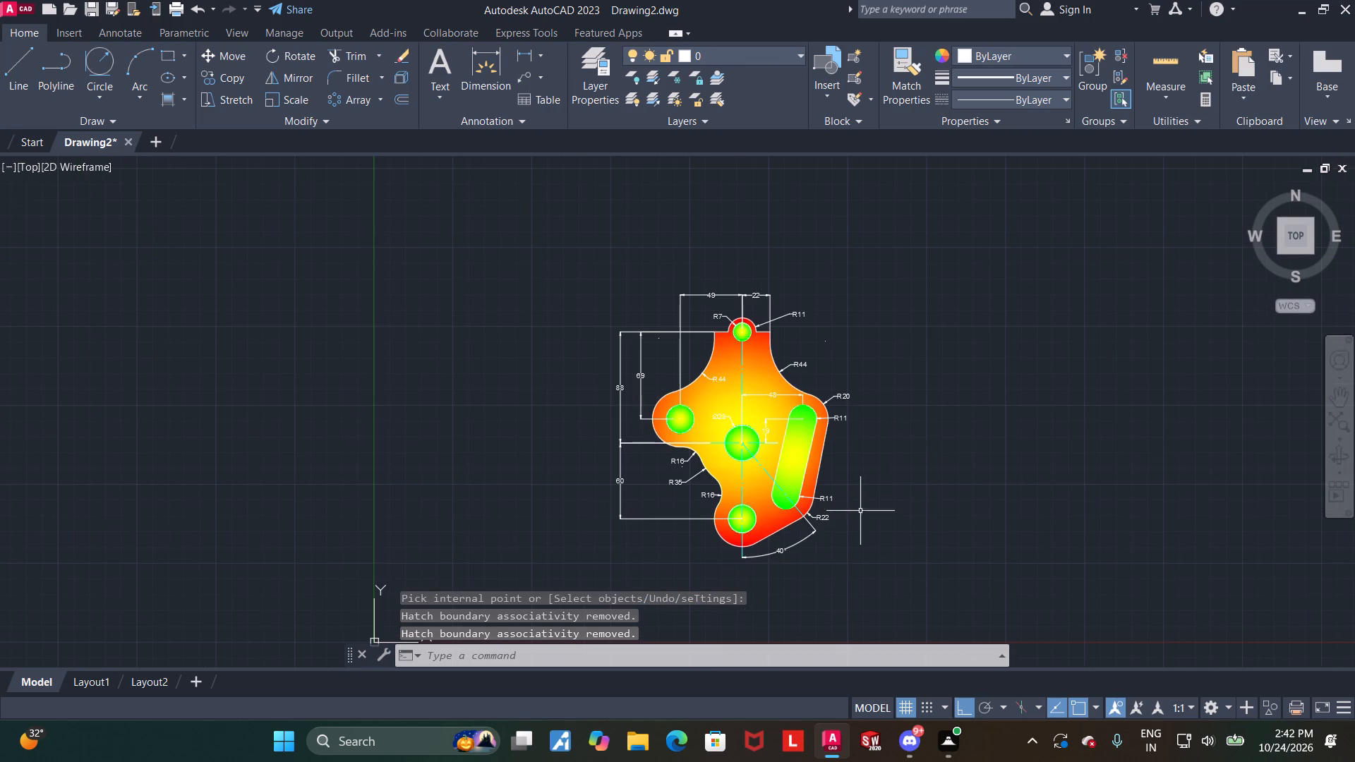
pyautogui.scroll(1, 860, 511)
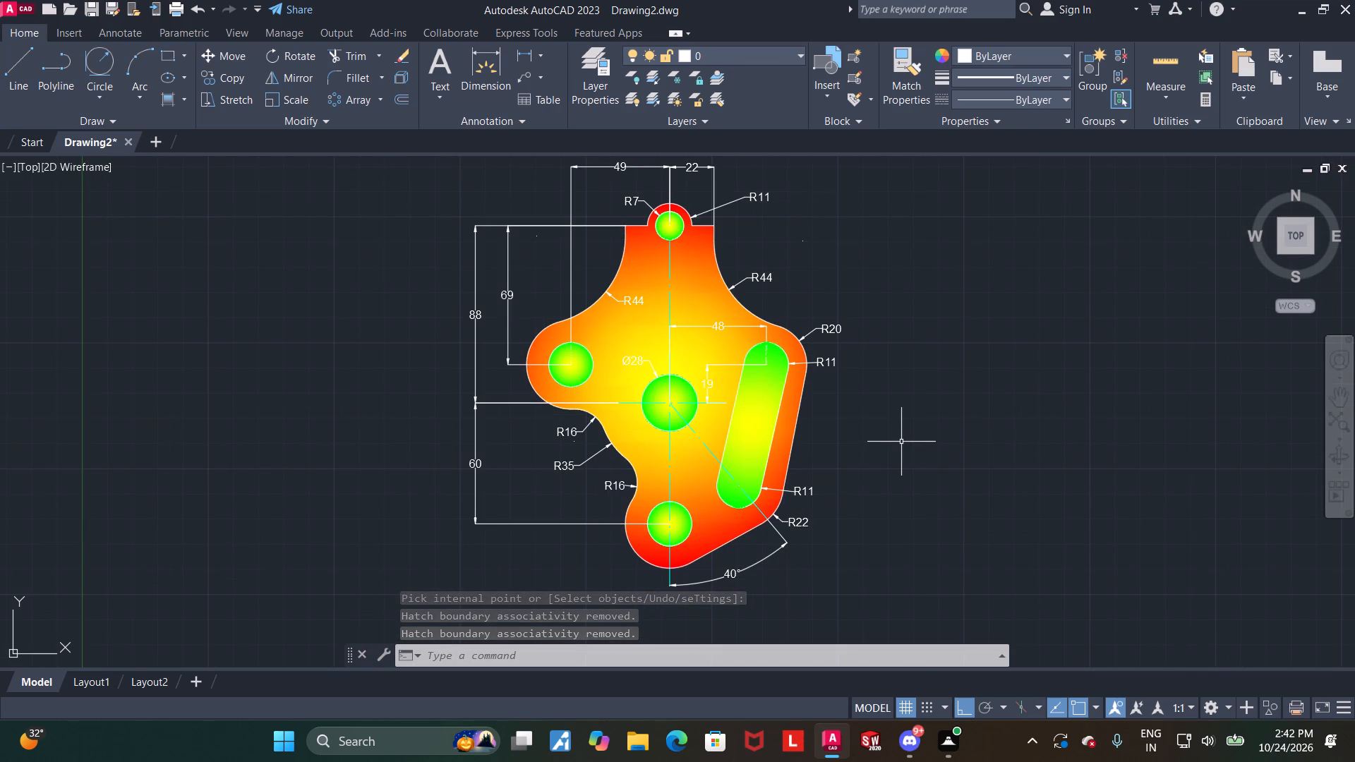
pyautogui.scroll(1, 730, 409)
pyautogui.press('Escape')
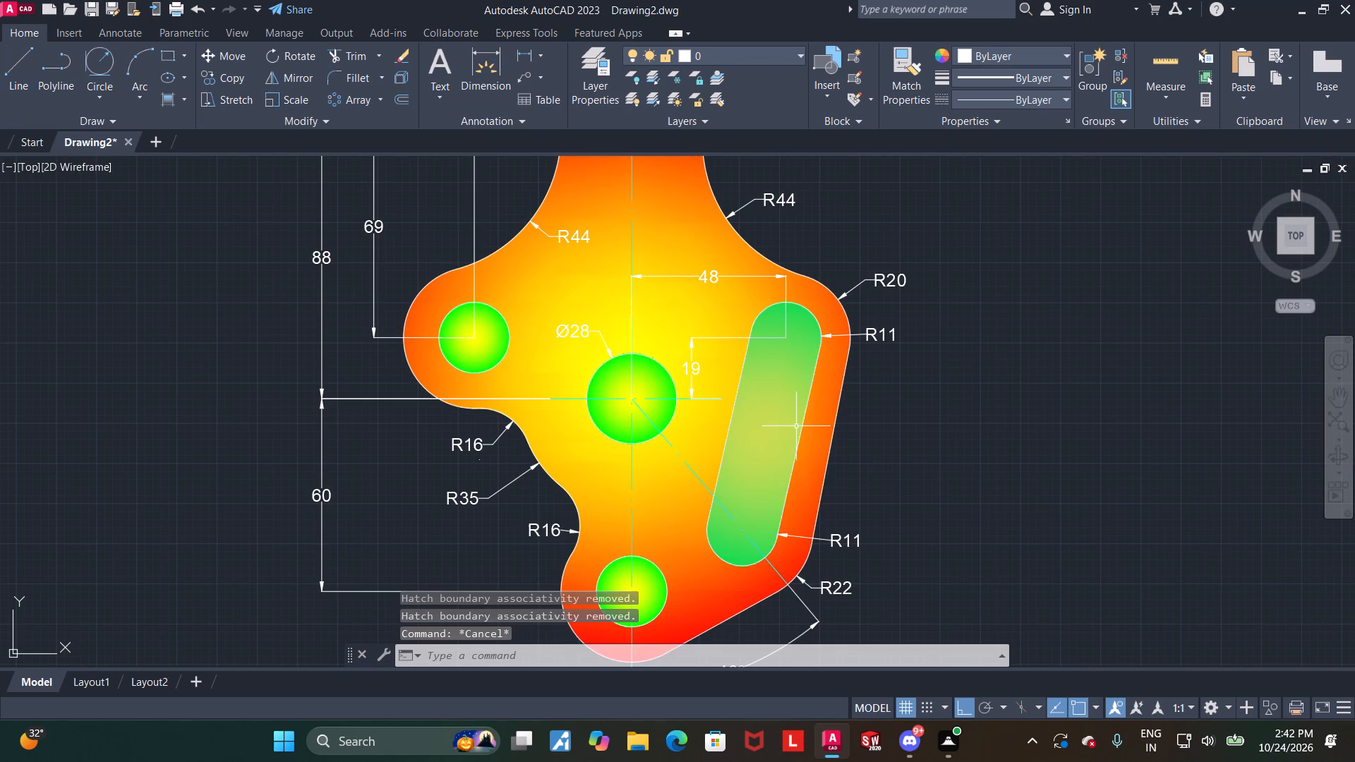
pyautogui.scroll(-1, 797, 426)
pyautogui.moveTo(797, 426); pyautogui.dragTo(795, 493, button='middle')
pyautogui.scroll(1, 794, 492)
pyautogui.moveTo(788, 498); pyautogui.dragTo(817, 414, button='middle')
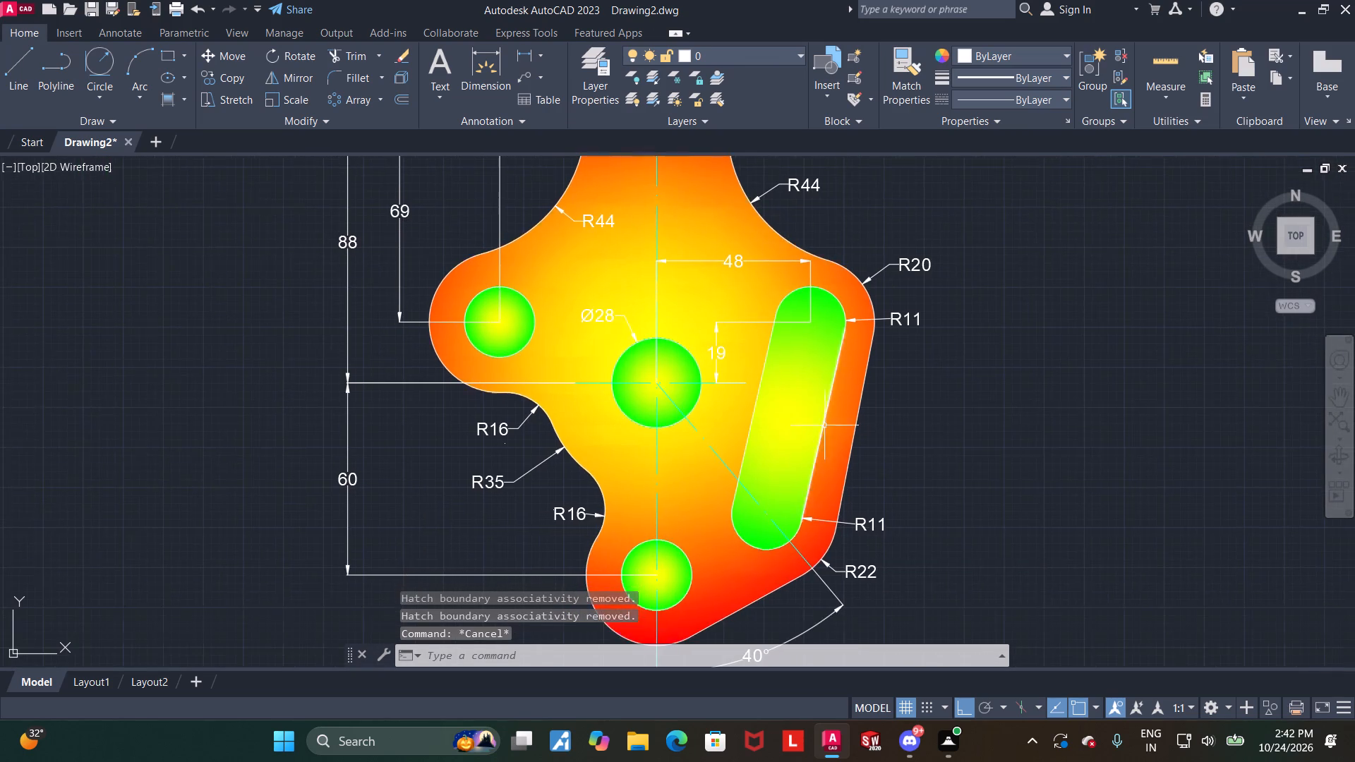
# Examine the part's gradient fills and centrelines, both as a whole and close up around the central hole.
pyautogui.scroll(-1, 857, 476)
pyautogui.middleClick(924, 470)
pyautogui.press('Escape')
pyautogui.moveTo(1020, 454); pyautogui.dragTo(1014, 473, button='middle')
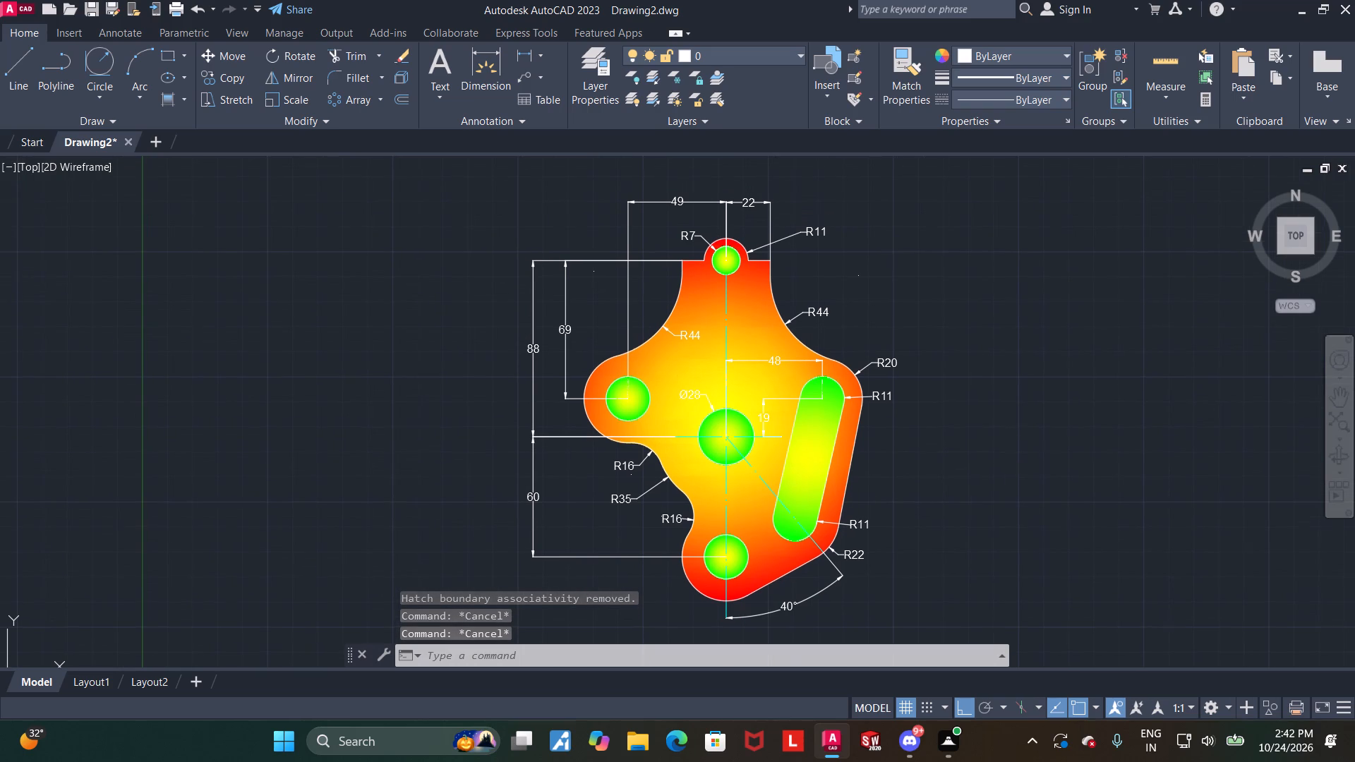
pyautogui.scroll(3, 764, 449)
pyautogui.scroll(-2, 623, 442)
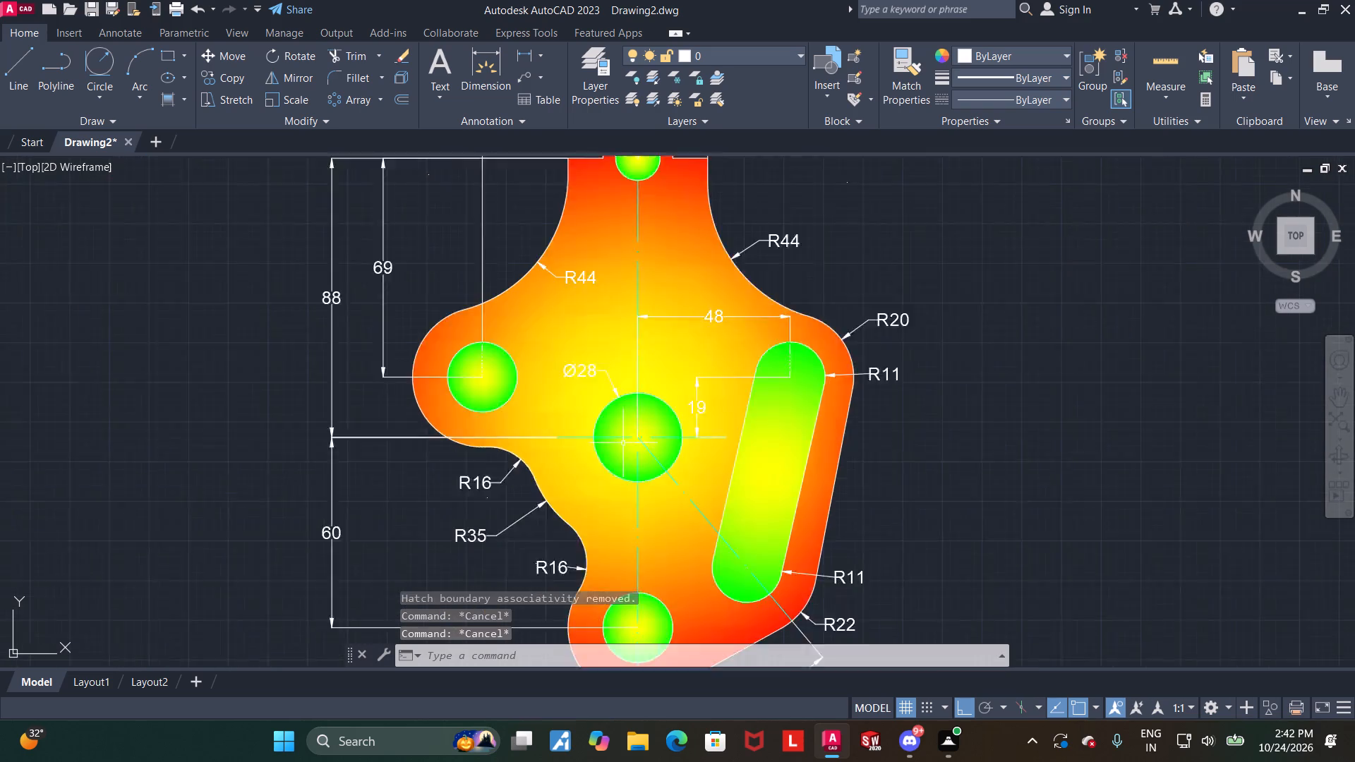
pyautogui.scroll(-1, 623, 444)
pyautogui.scroll(2, 696, 478)
# Change the colour of the vertical, horizontal and inclined centrelines to black (0,0,0).
pyautogui.click(606, 481)
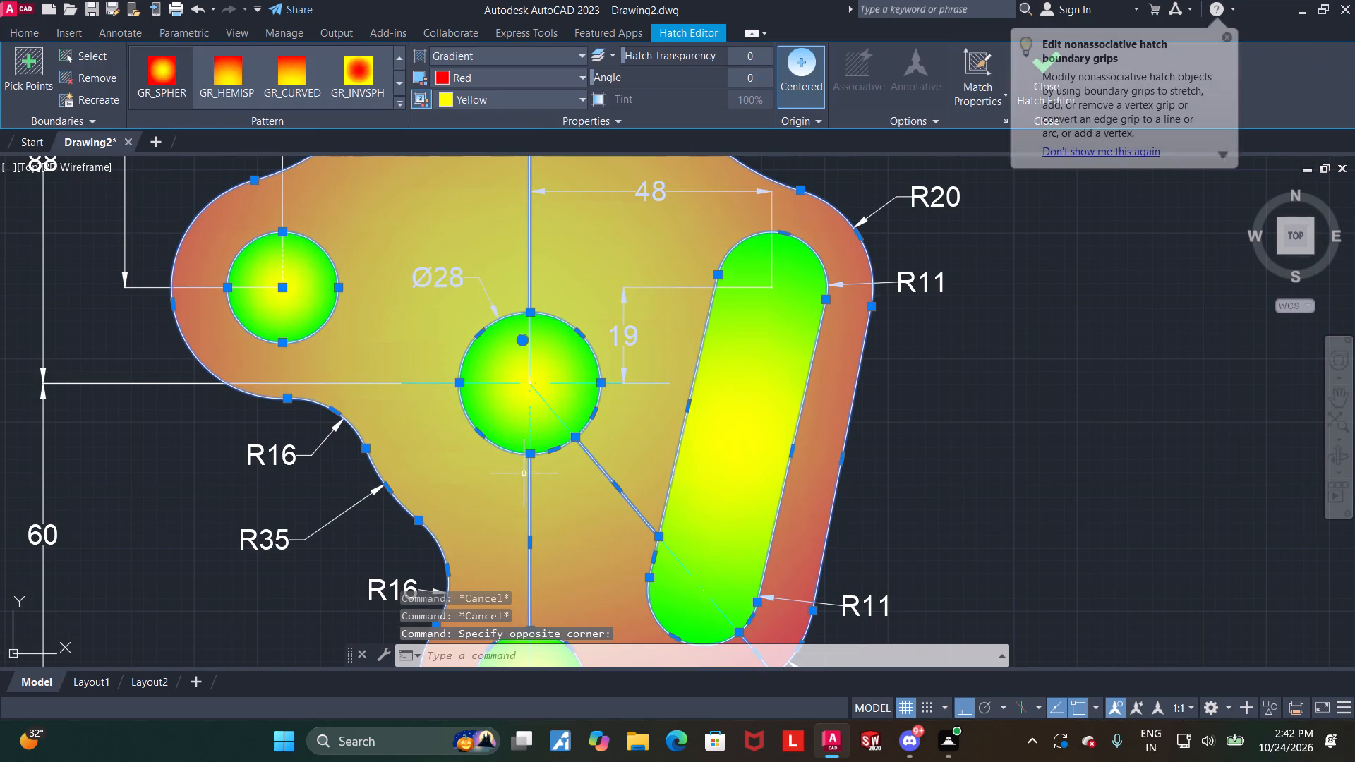
pyautogui.press('Escape')
pyautogui.press('Escape')
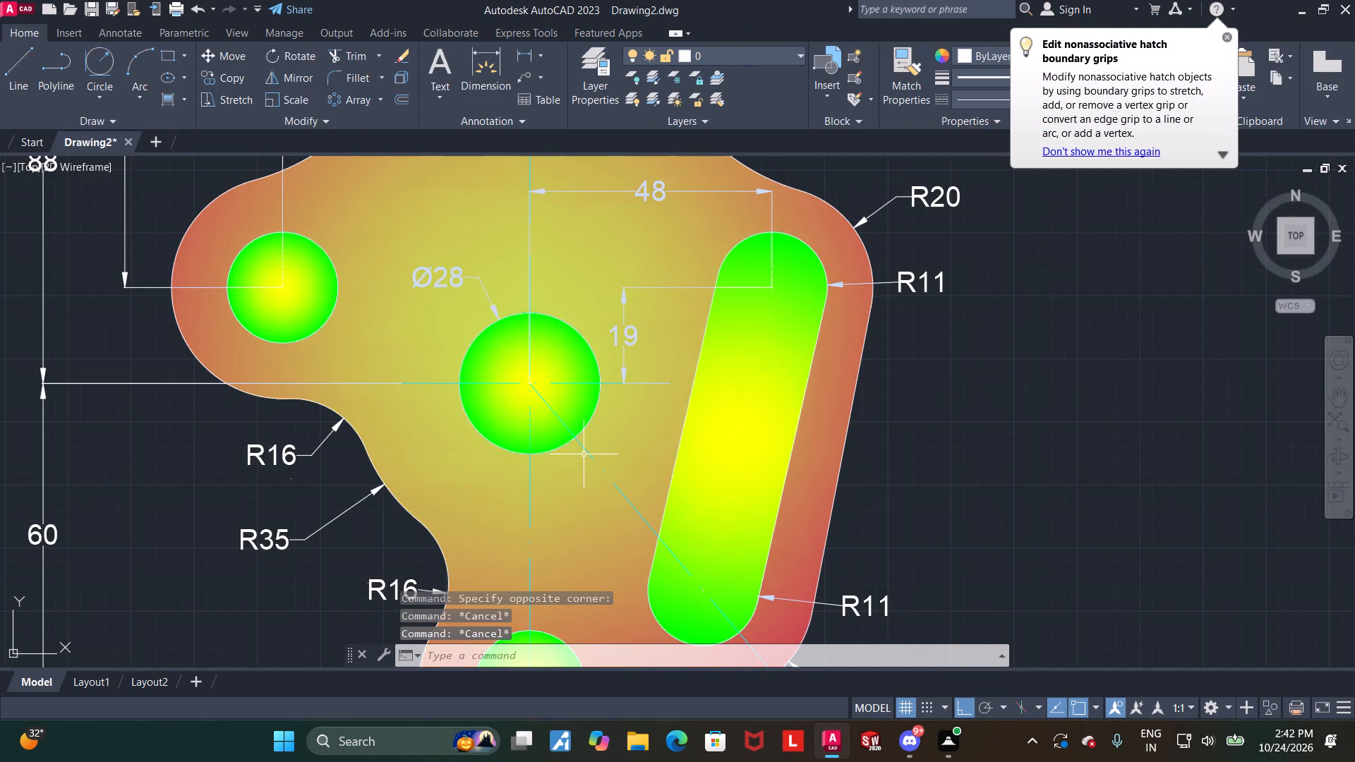
pyautogui.click(589, 452)
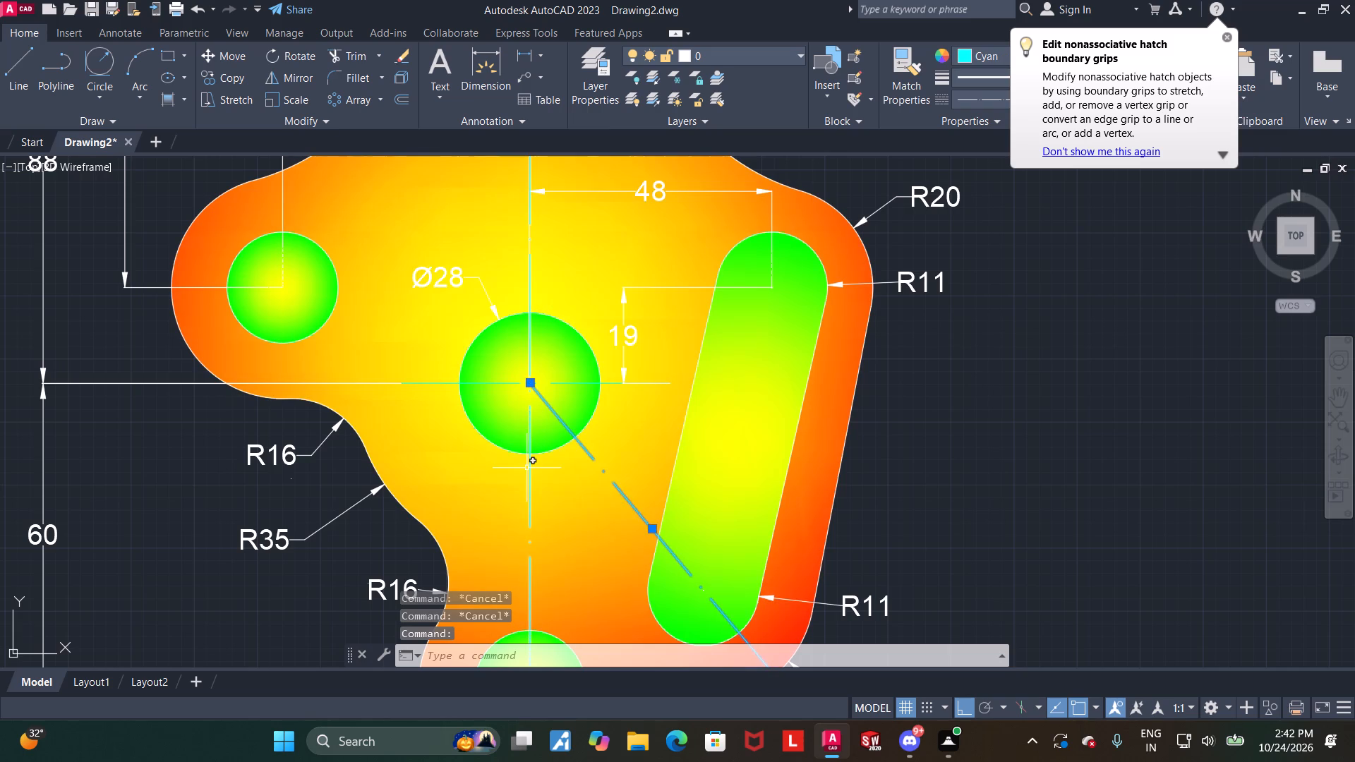
pyautogui.click(528, 470)
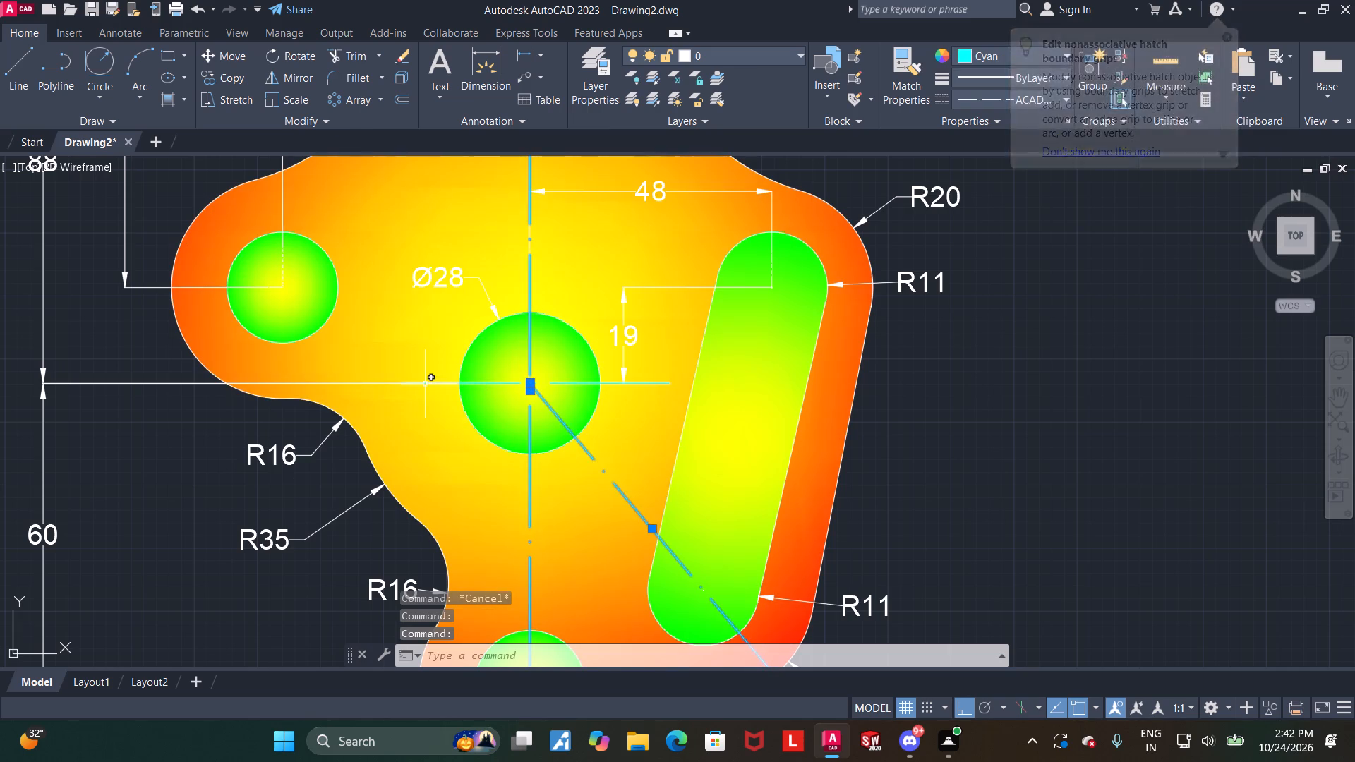
pyautogui.click(425, 384)
pyautogui.scroll(-1, 941, 387)
pyautogui.scroll(-1, 1030, 402)
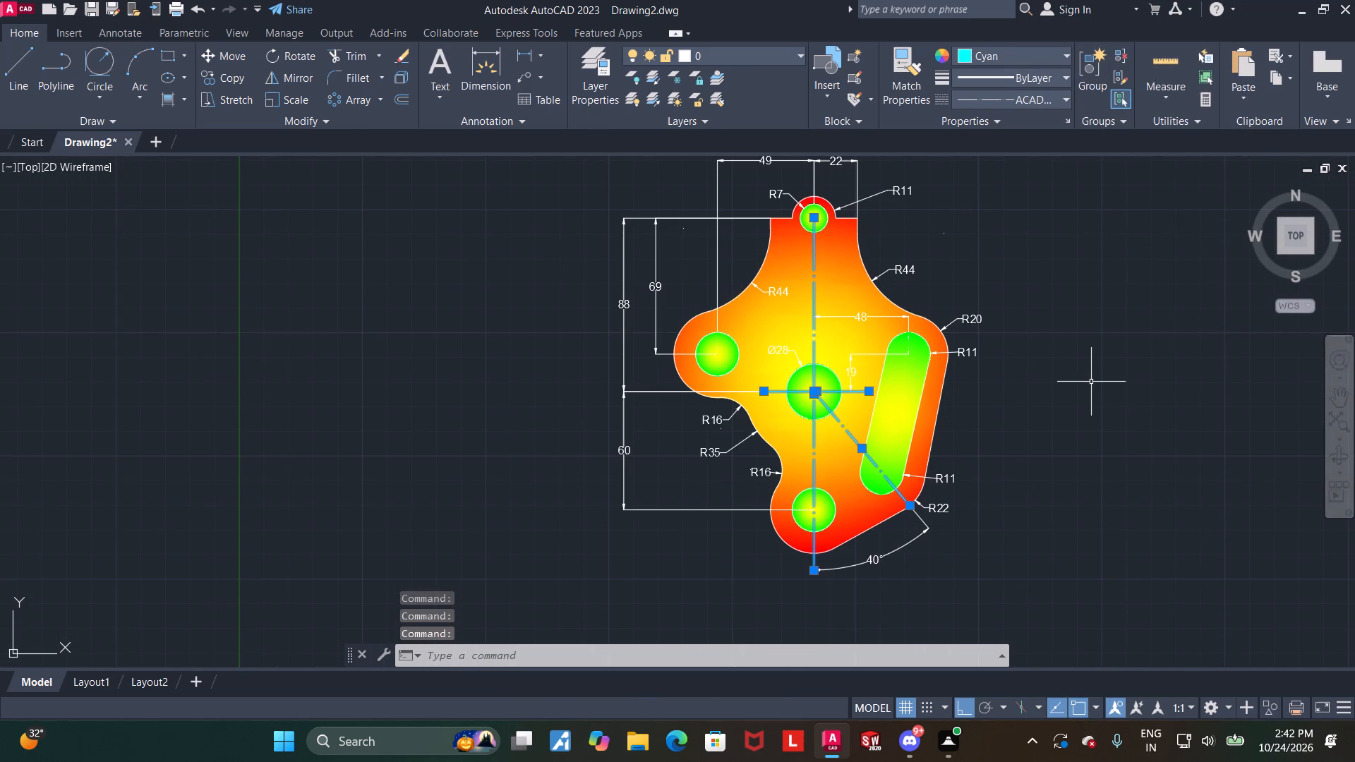
pyautogui.click(1047, 56)
pyautogui.click(956, 116)
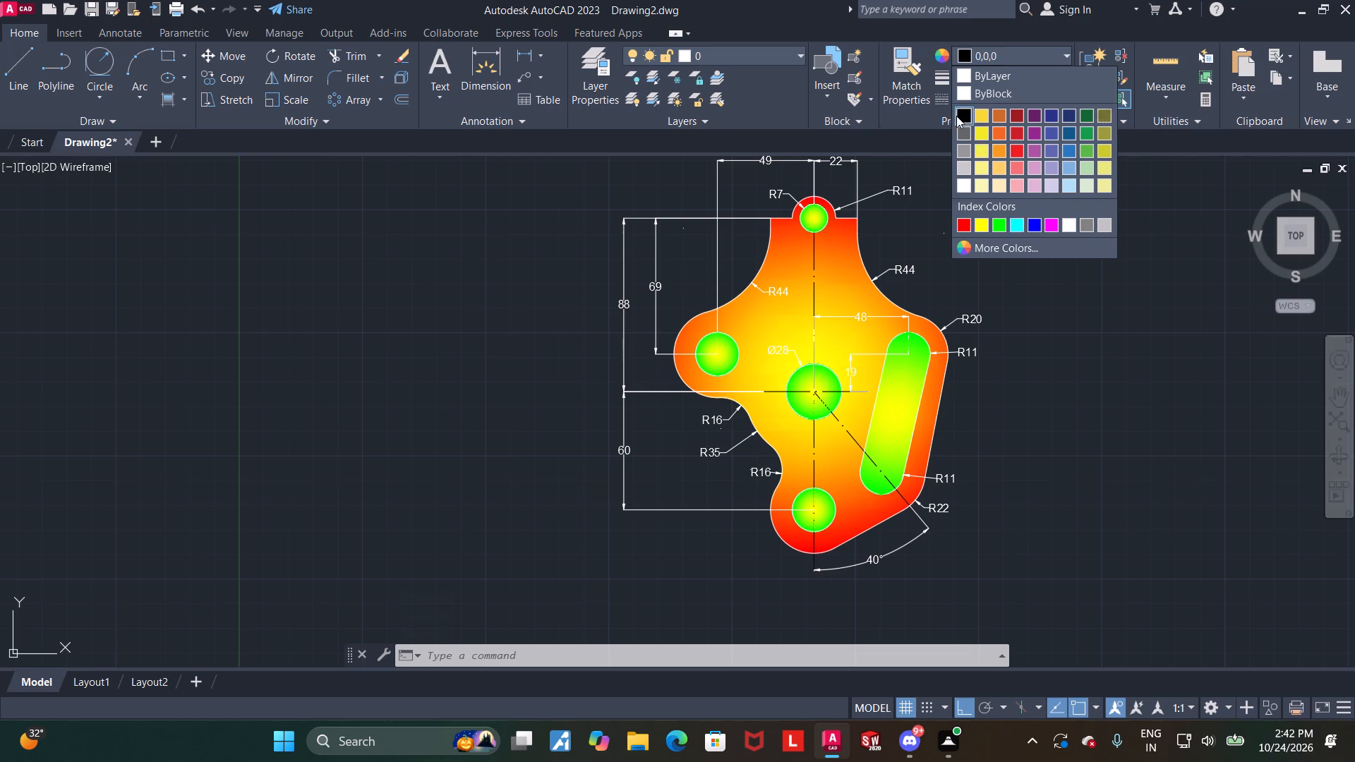
pyautogui.press('Escape')
pyautogui.moveTo(1061, 440); pyautogui.dragTo(970, 469, button='middle')
pyautogui.scroll(1, 884, 457)
pyautogui.scroll(-1, 884, 457)
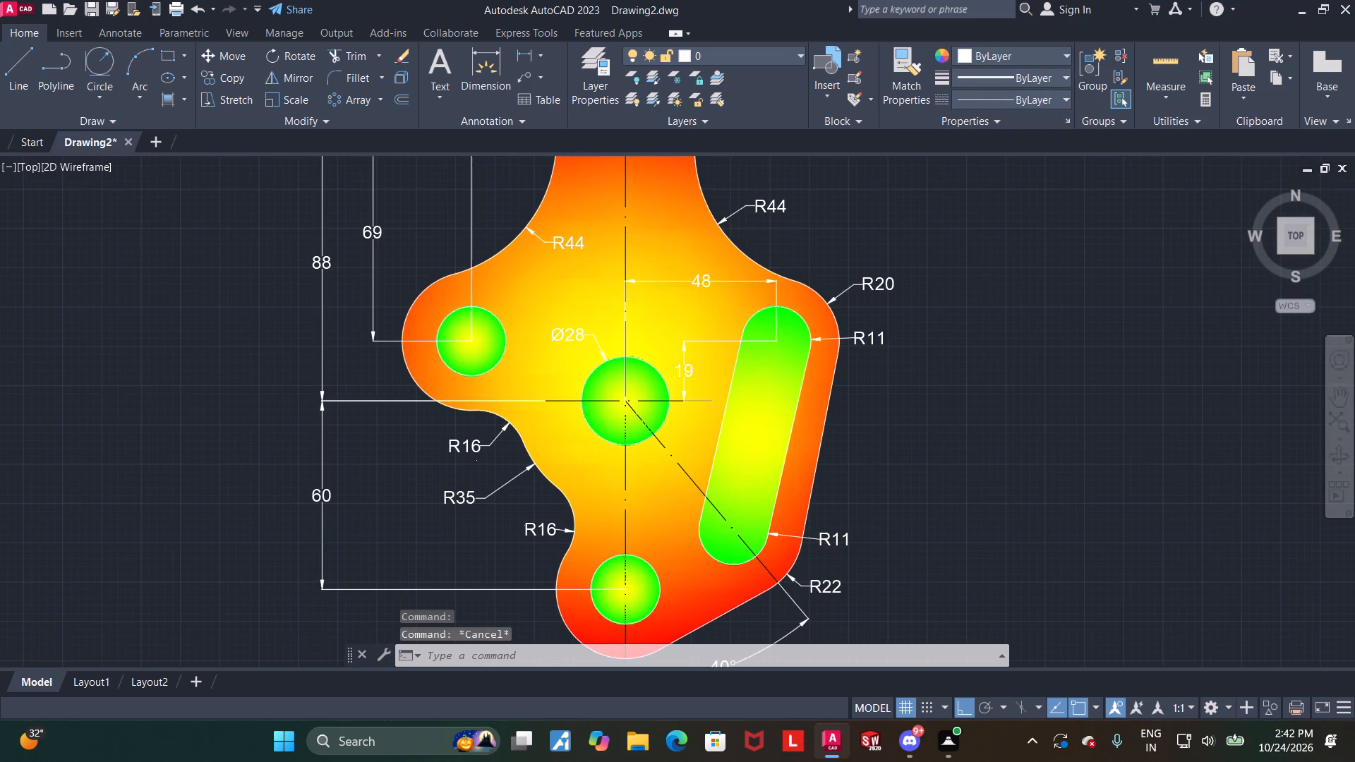
pyautogui.moveTo(958, 465); pyautogui.dragTo(864, 500, button='middle')
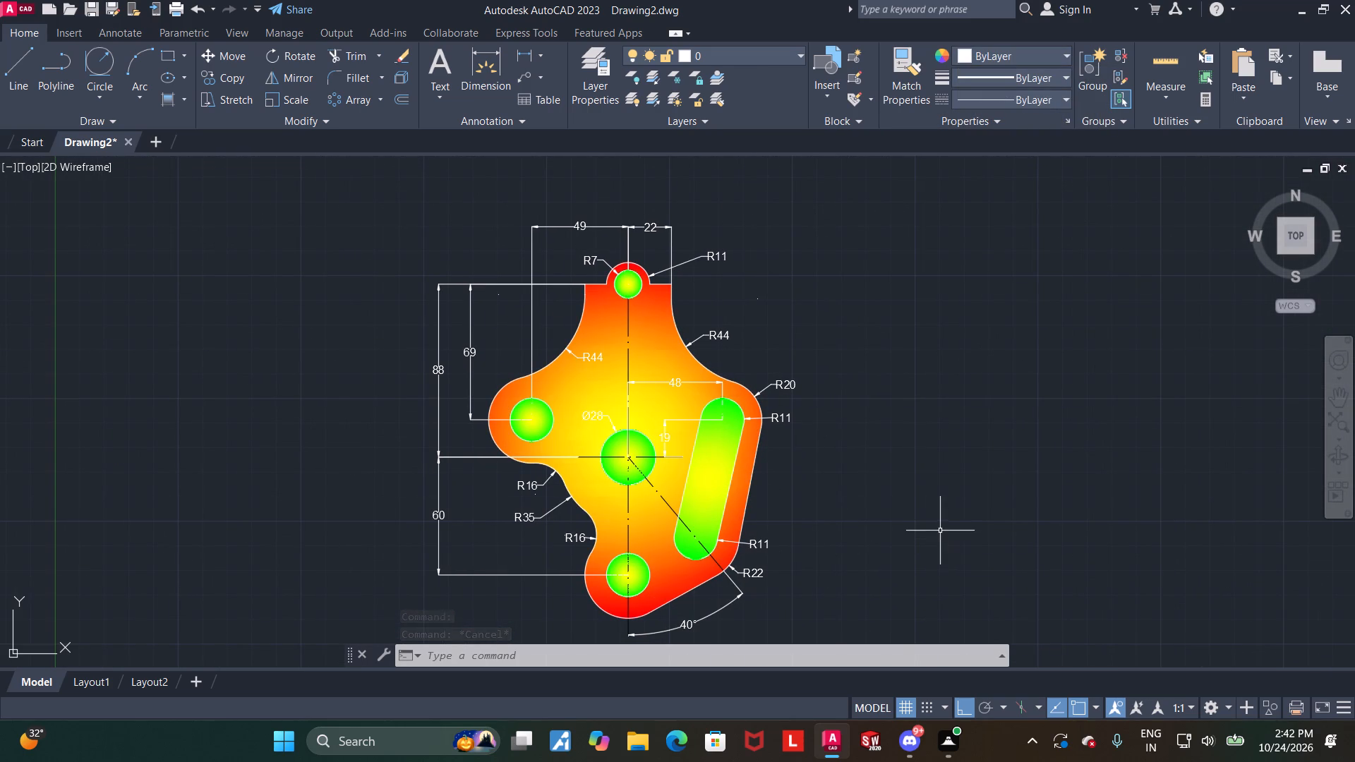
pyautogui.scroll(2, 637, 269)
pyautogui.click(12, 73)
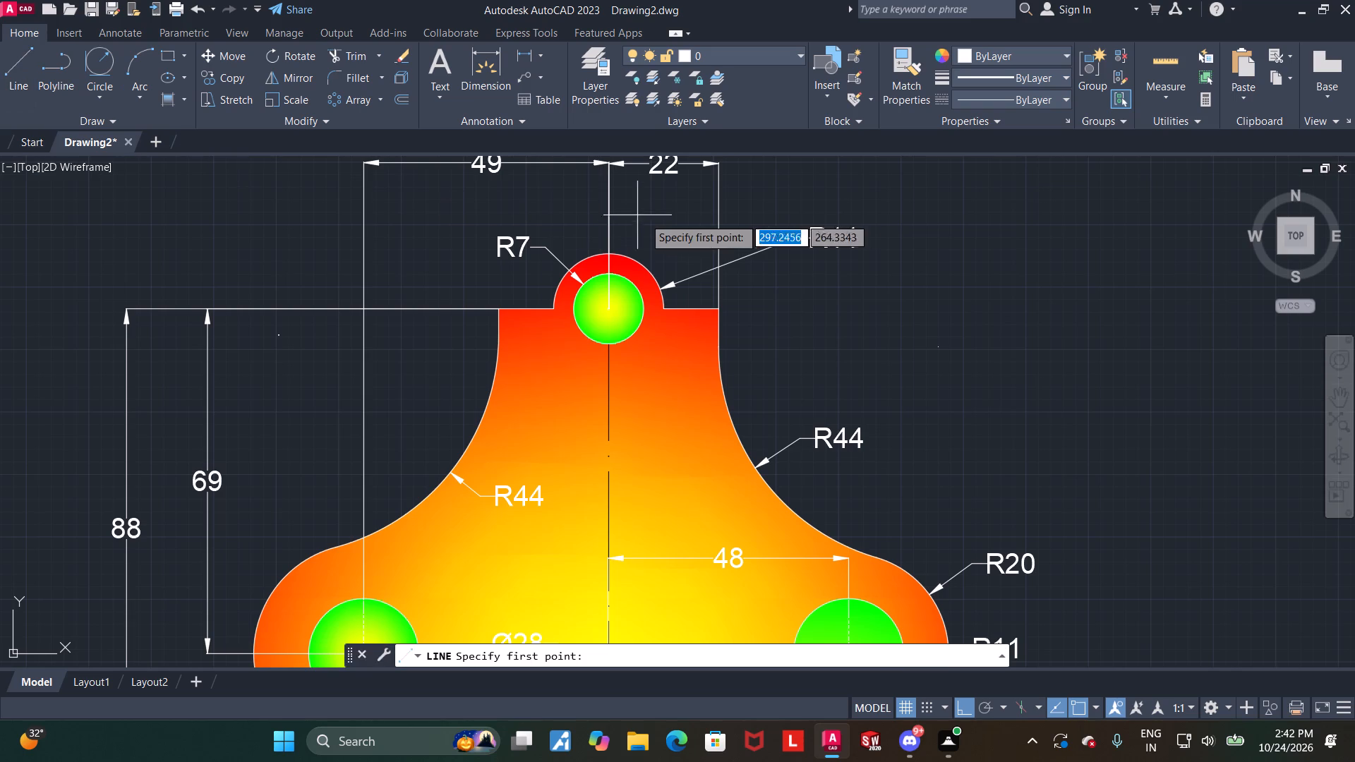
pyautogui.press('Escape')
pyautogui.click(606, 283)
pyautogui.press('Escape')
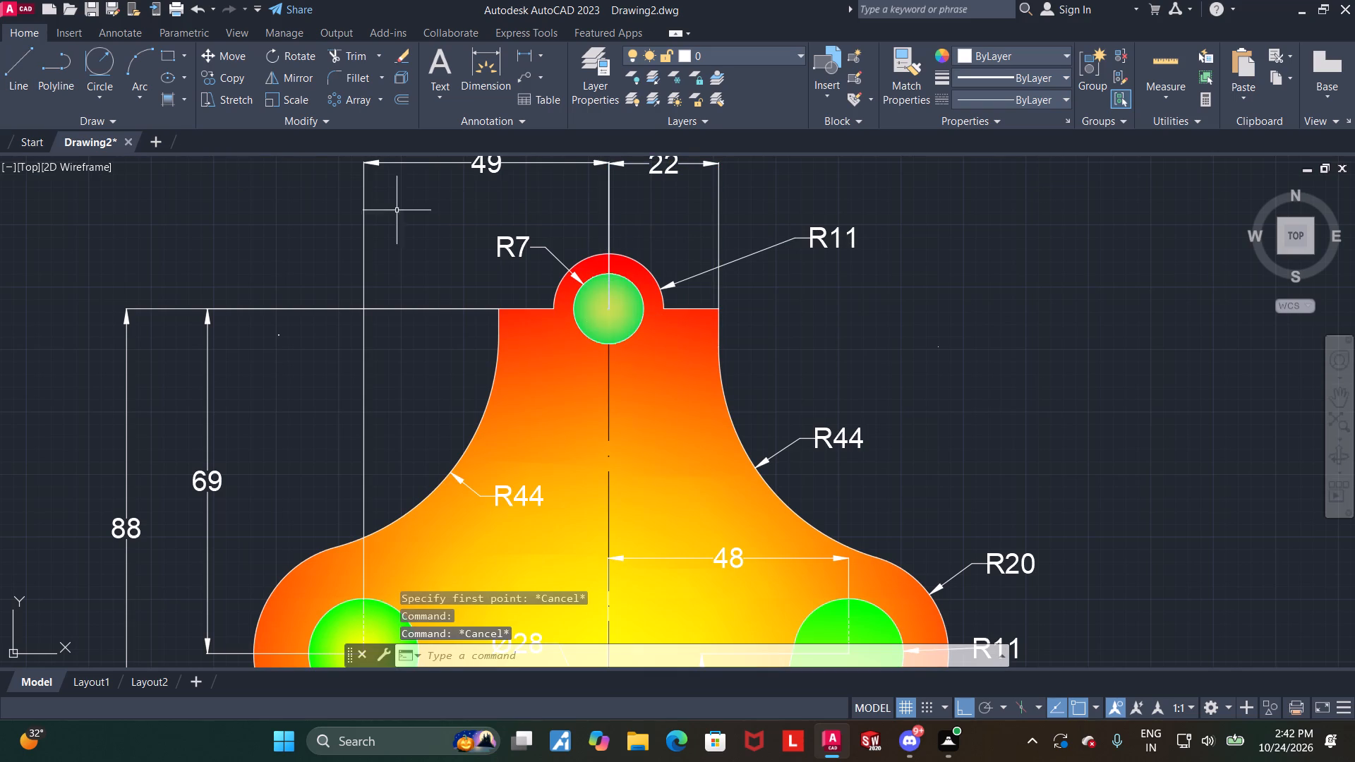
# Draw a vertical line from the bottom quadrant of the top hole up to just above the R11 arc.
pyautogui.click(31, 71)
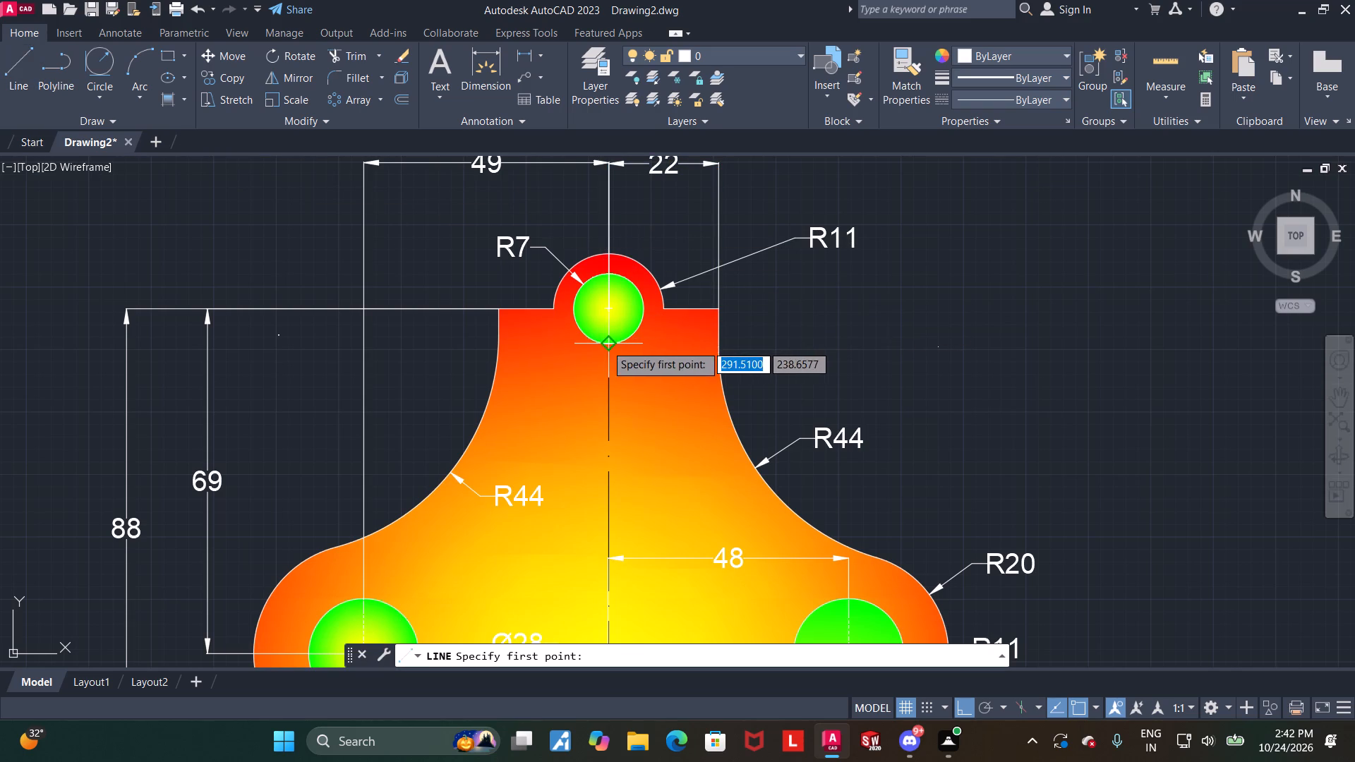
pyautogui.click(606, 344)
pyautogui.click(608, 208)
pyautogui.press('Escape')
# Give the new vertical line through the top hole the ACAD dash-dot linetype and the colour black (0,0,0).
pyautogui.click(609, 316)
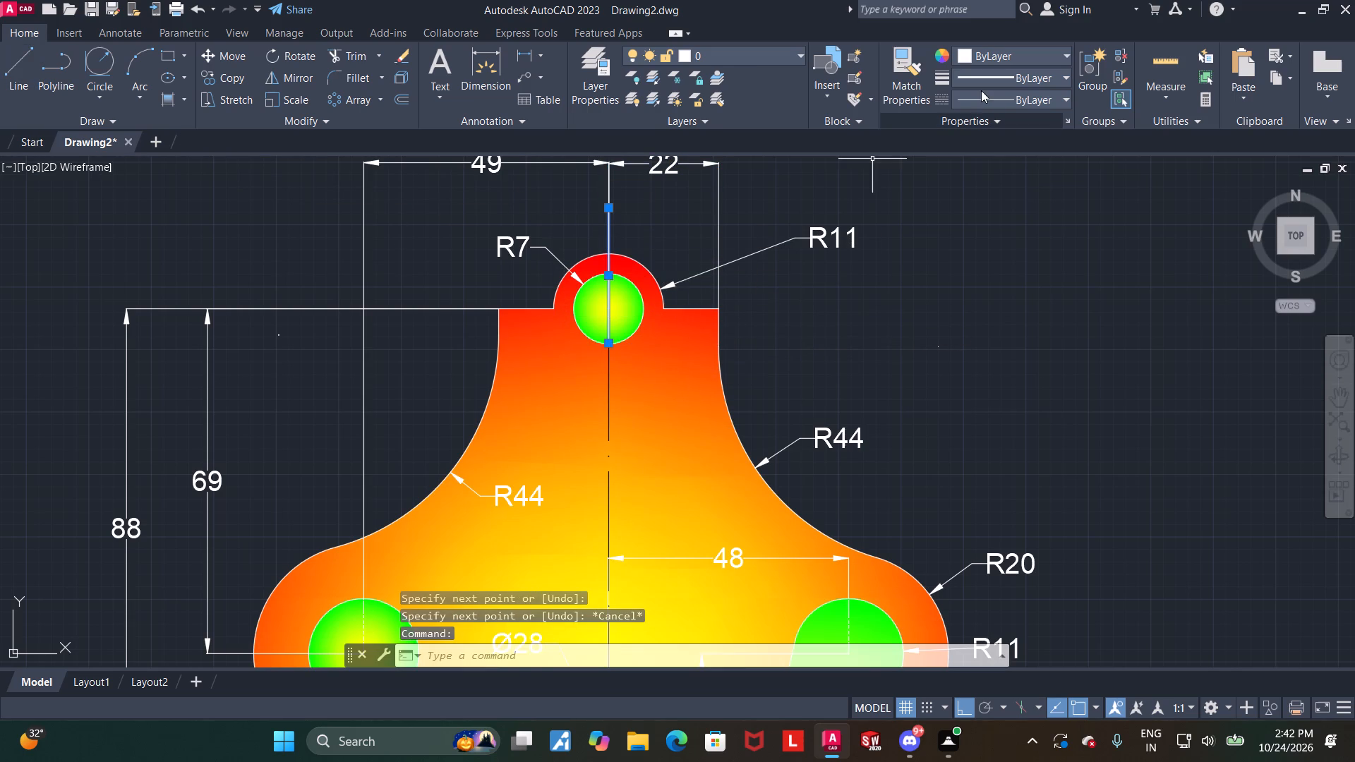
pyautogui.click(994, 95)
pyautogui.click(996, 153)
pyautogui.click(984, 57)
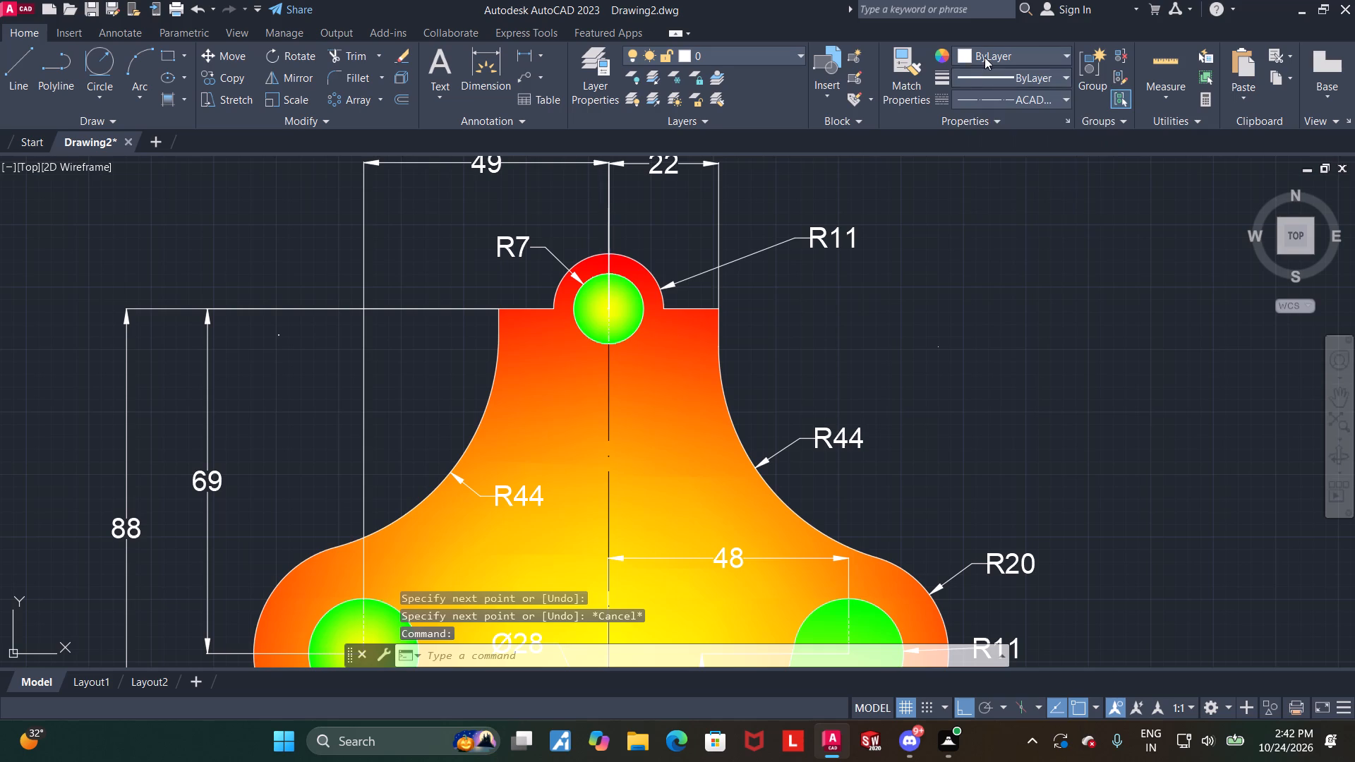
pyautogui.click(960, 112)
pyautogui.press('Escape')
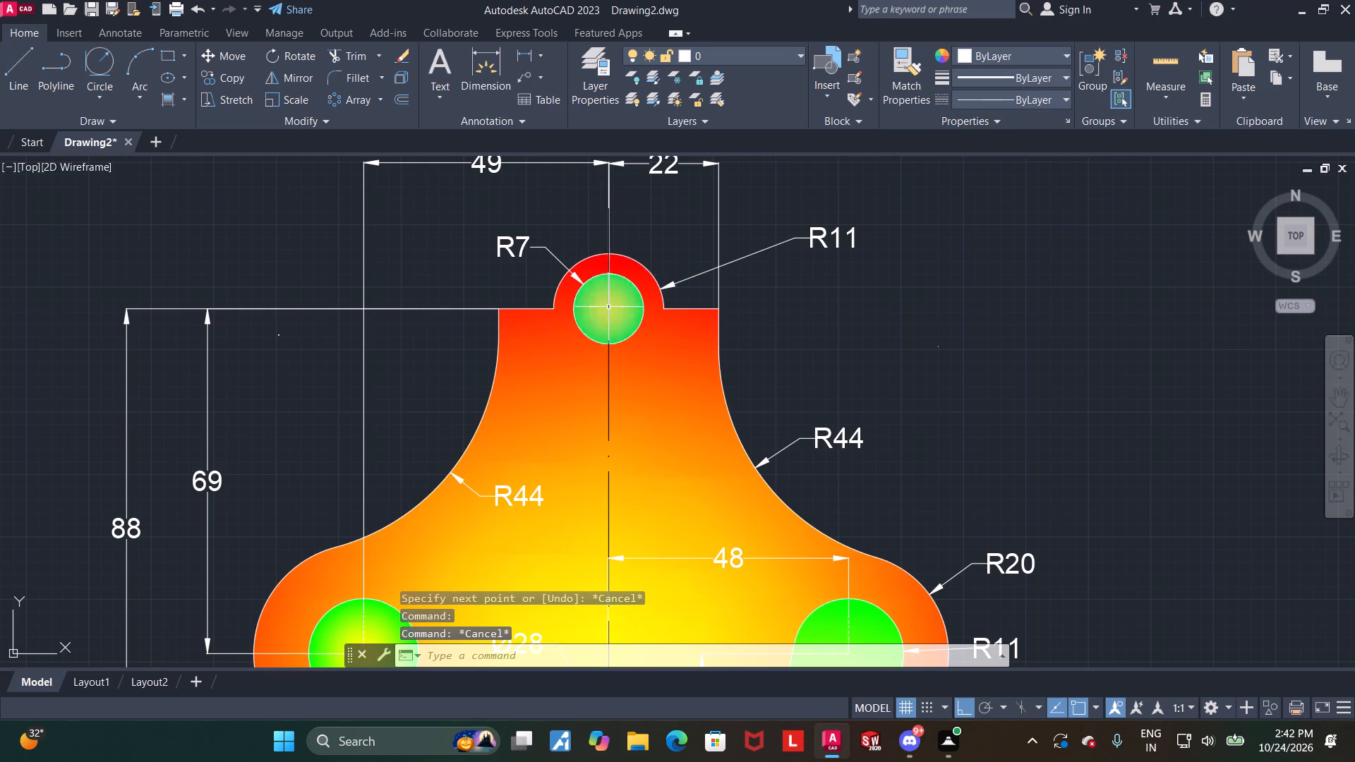
# Join the short line through the top hole with the main vertical centreline into one line.
pyautogui.click(606, 309)
pyautogui.click(609, 387)
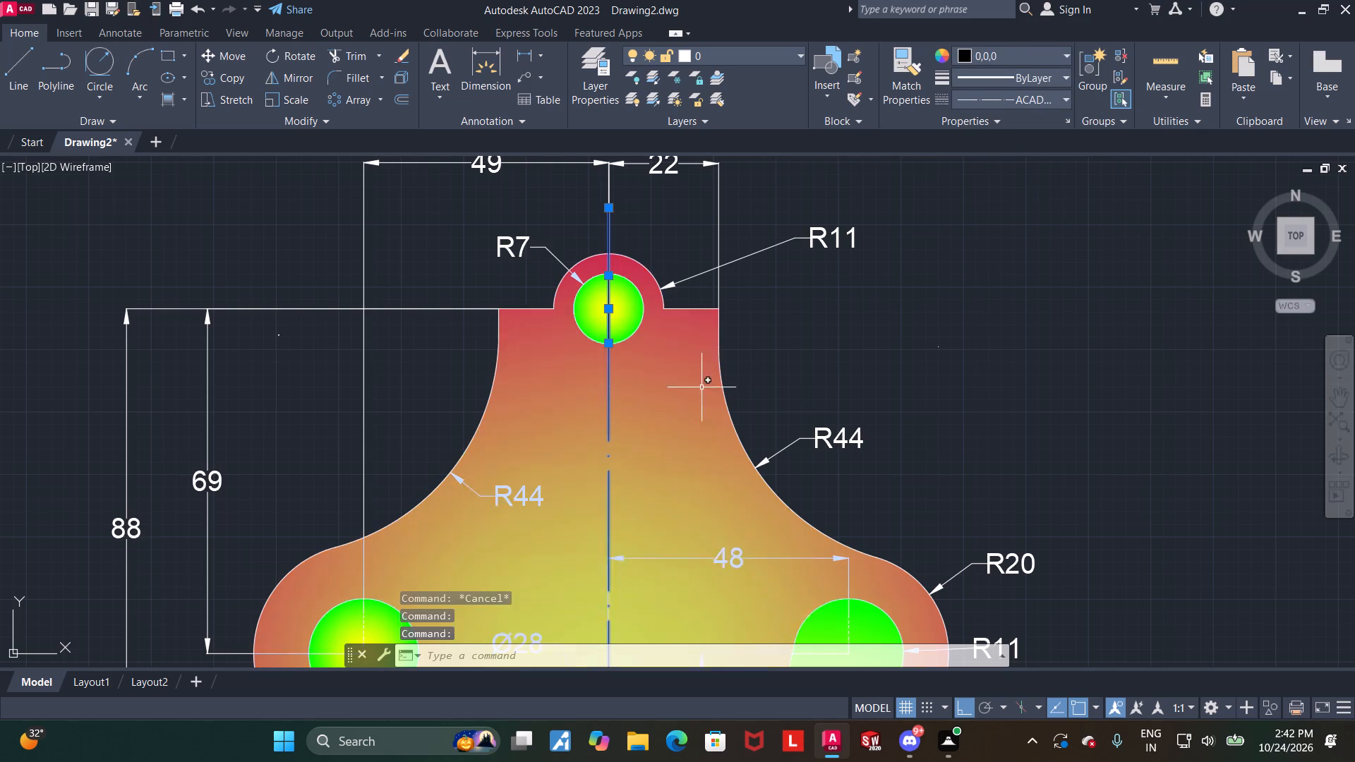
pyautogui.press('j')
pyautogui.press('Return')
# Examine the whole part with its extended vertical centreline, dimensions and gradient fills.
pyautogui.scroll(-2, 948, 362)
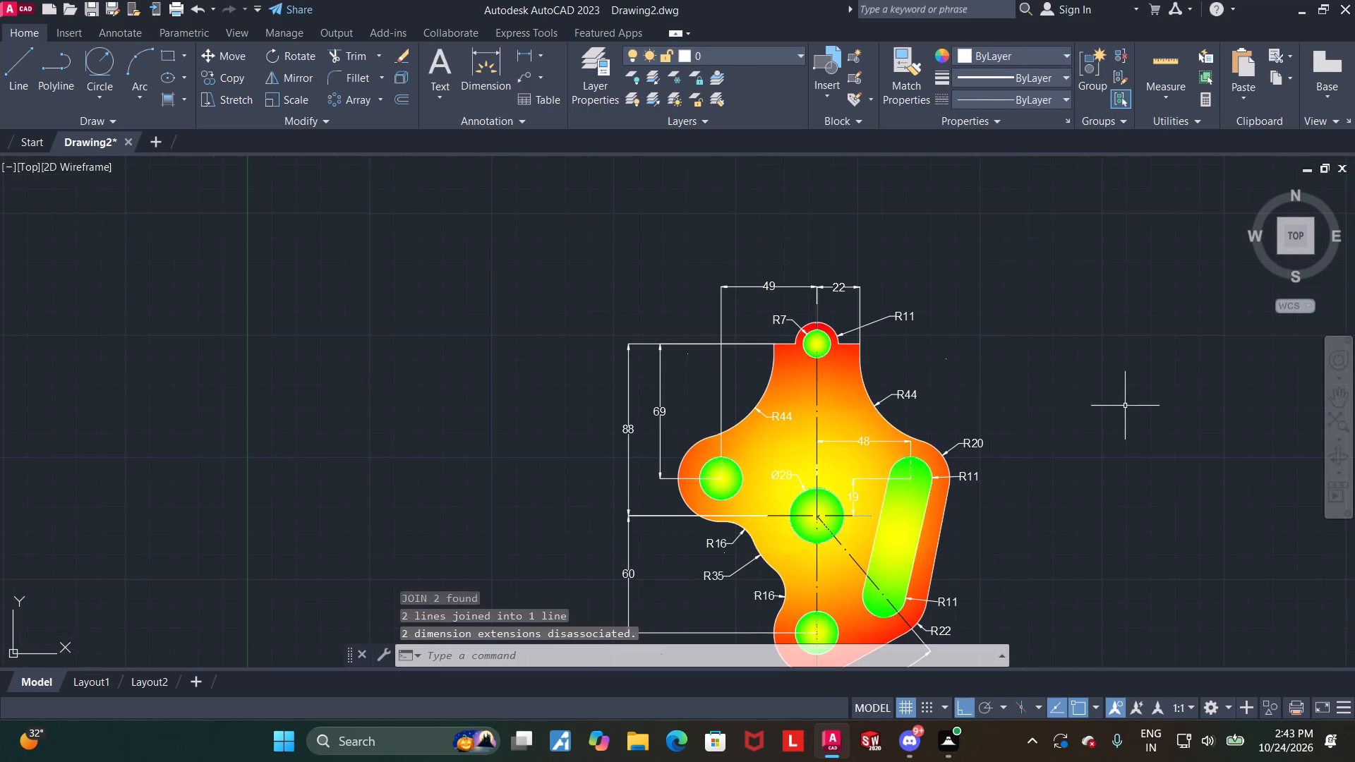
pyautogui.moveTo(1001, 302); pyautogui.dragTo(889, 233, button='middle')
pyautogui.moveTo(987, 417); pyautogui.dragTo(977, 375, button='middle')
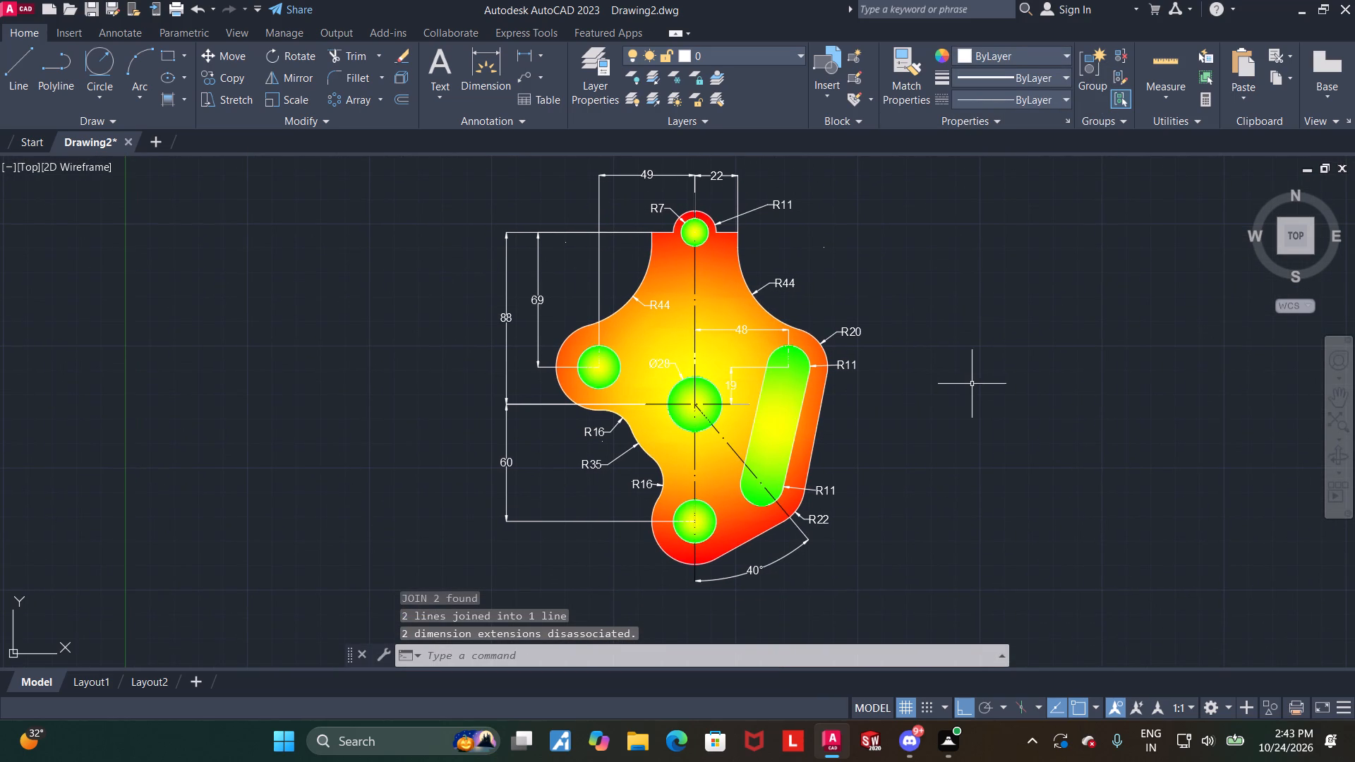
pyautogui.moveTo(963, 382); pyautogui.dragTo(964, 404, button='middle')
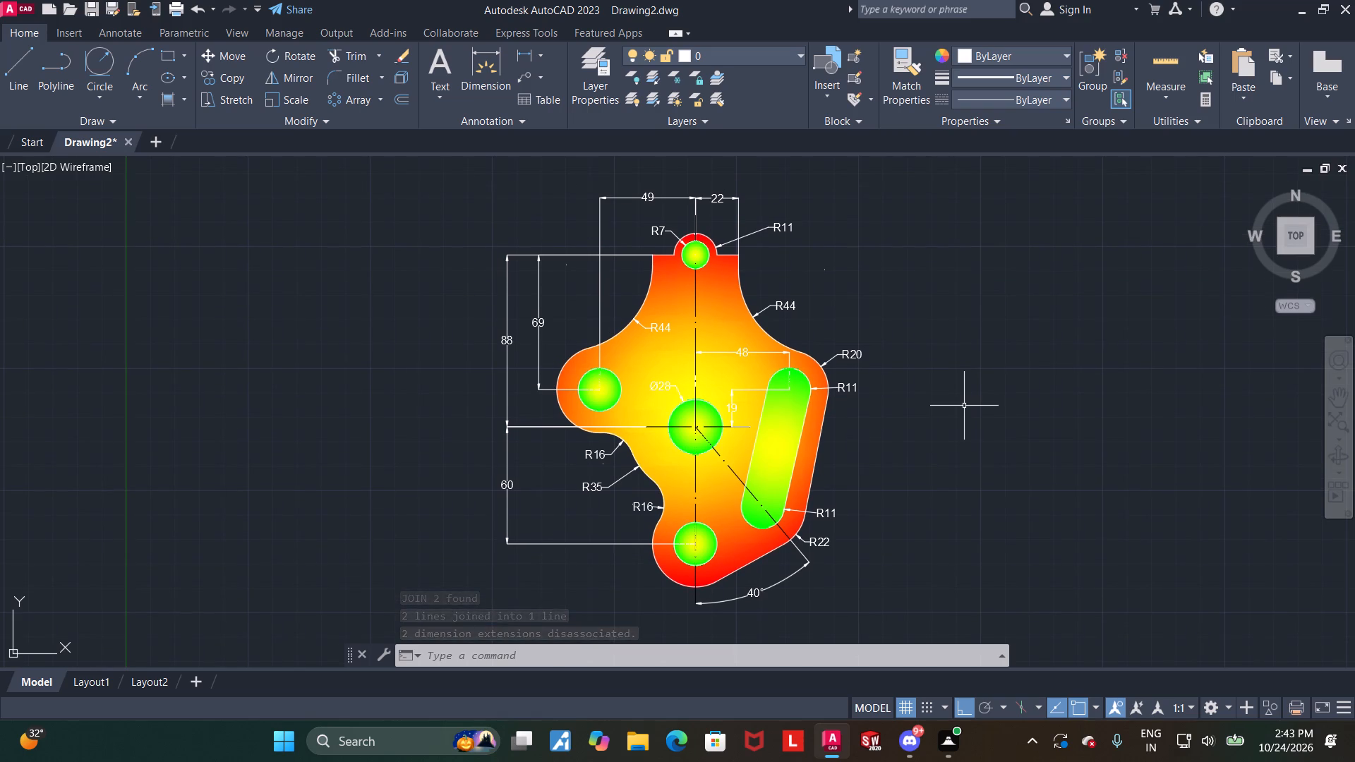
pyautogui.moveTo(933, 373); pyautogui.dragTo(934, 389, button='middle')
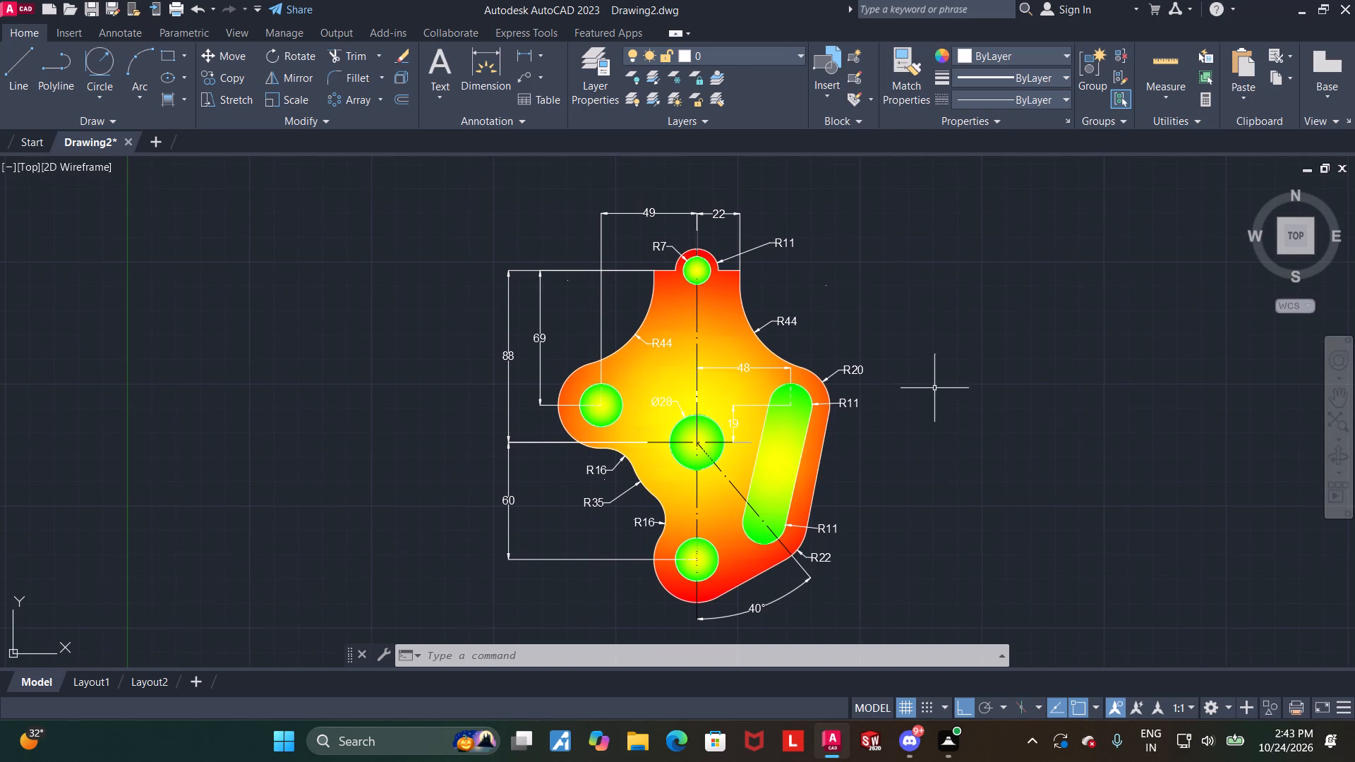
pyautogui.middleClick(888, 372)
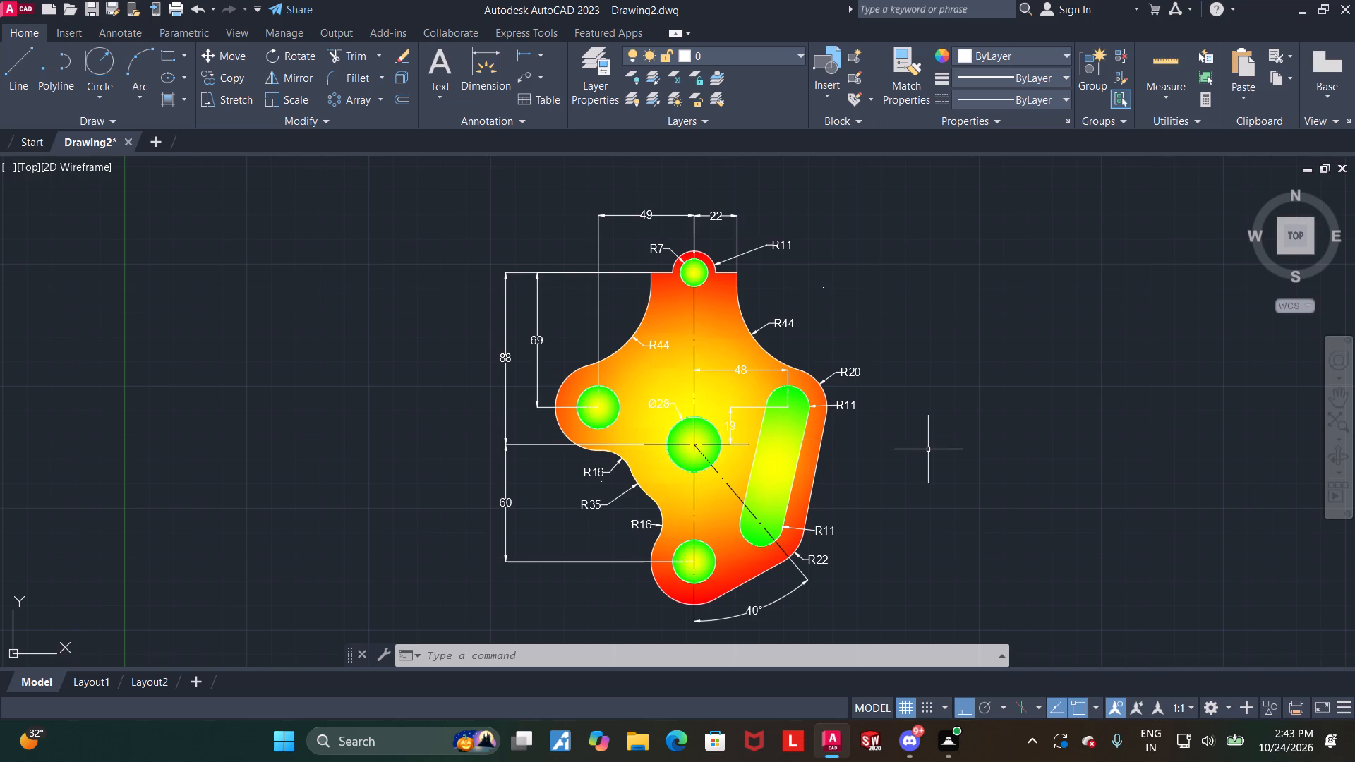
pyautogui.moveTo(916, 452); pyautogui.dragTo(913, 441, button='middle')
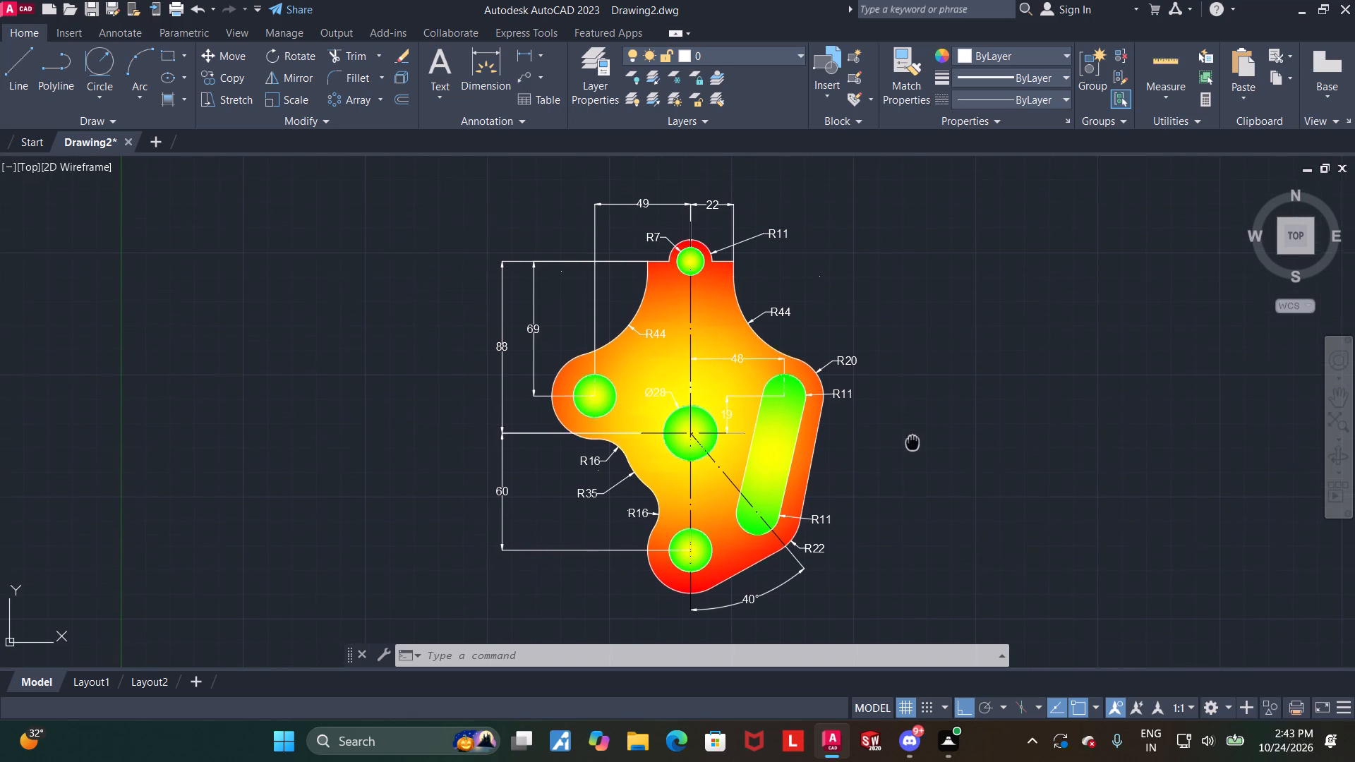
pyautogui.moveTo(913, 441); pyautogui.dragTo(913, 444, button='middle')
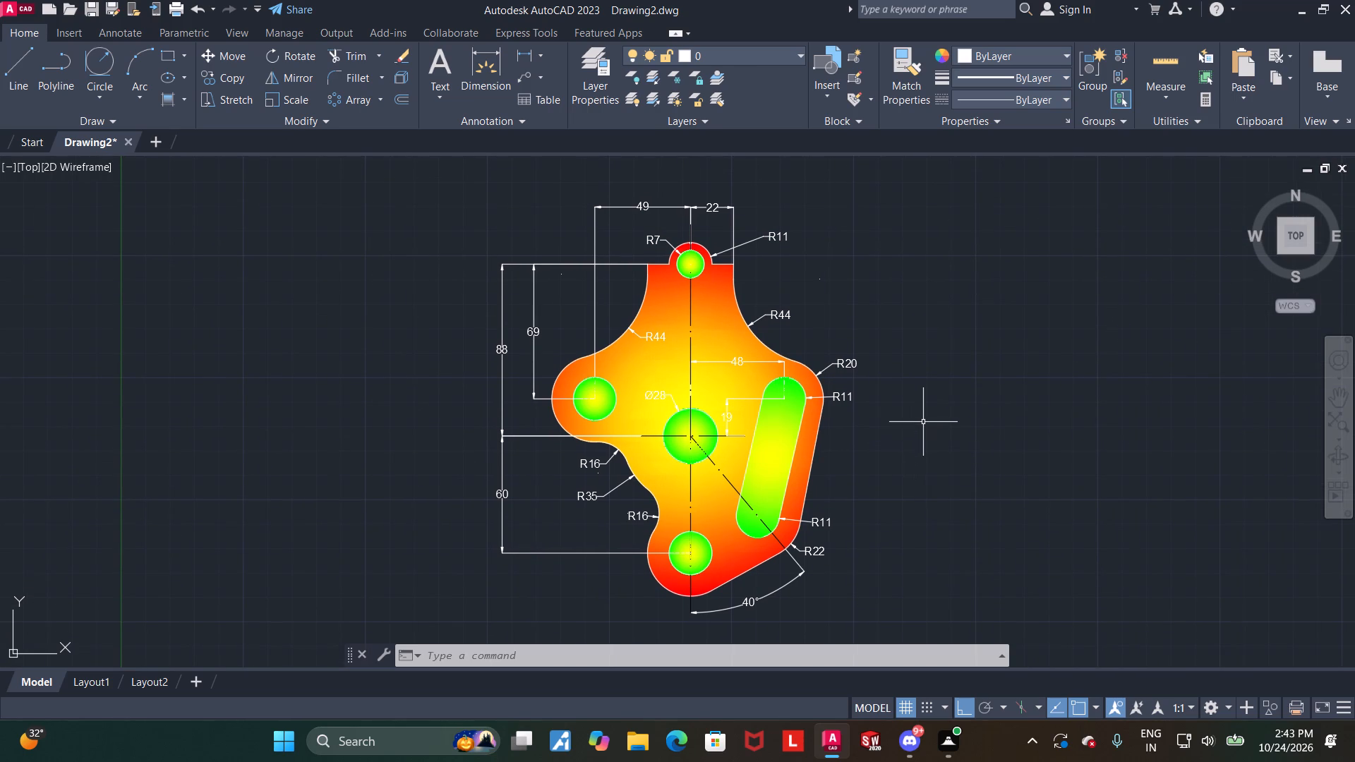
pyautogui.middleClick(920, 415)
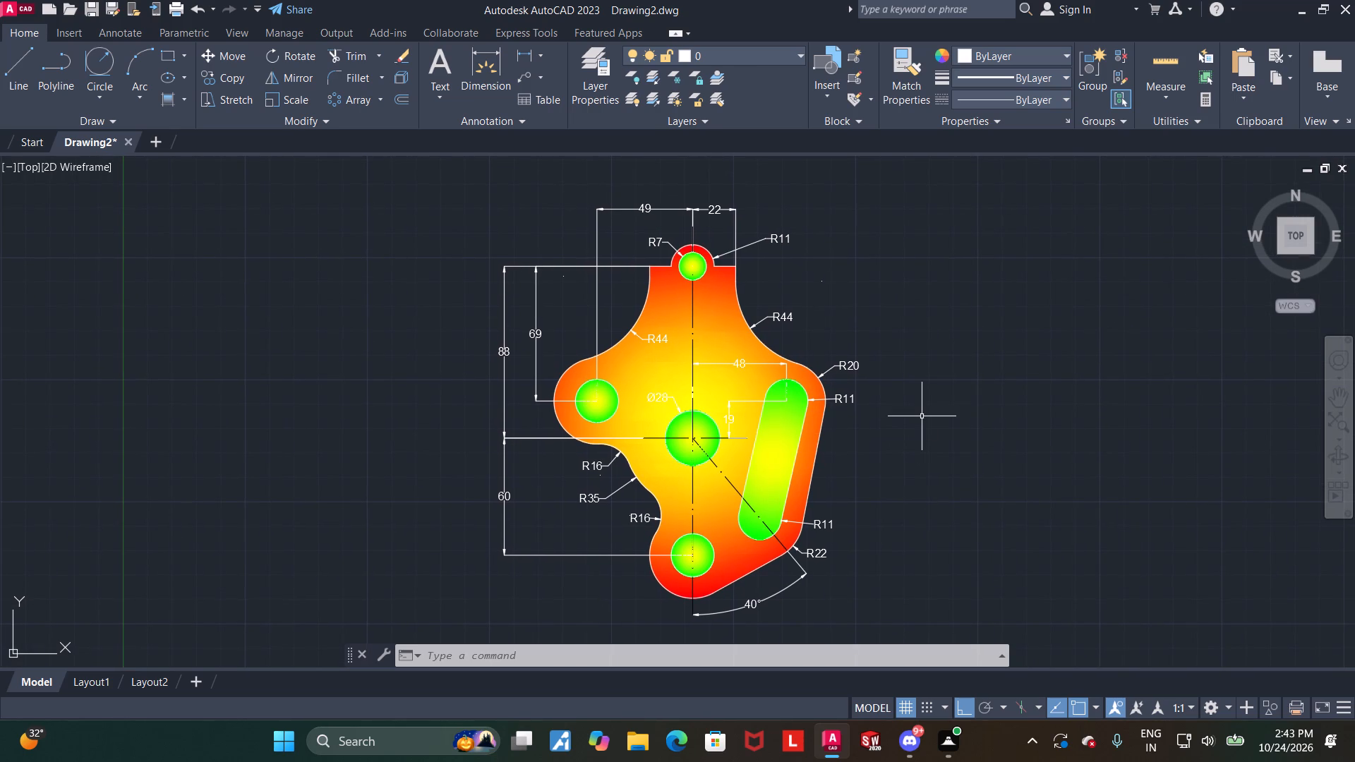
pyautogui.scroll(2, 565, 418)
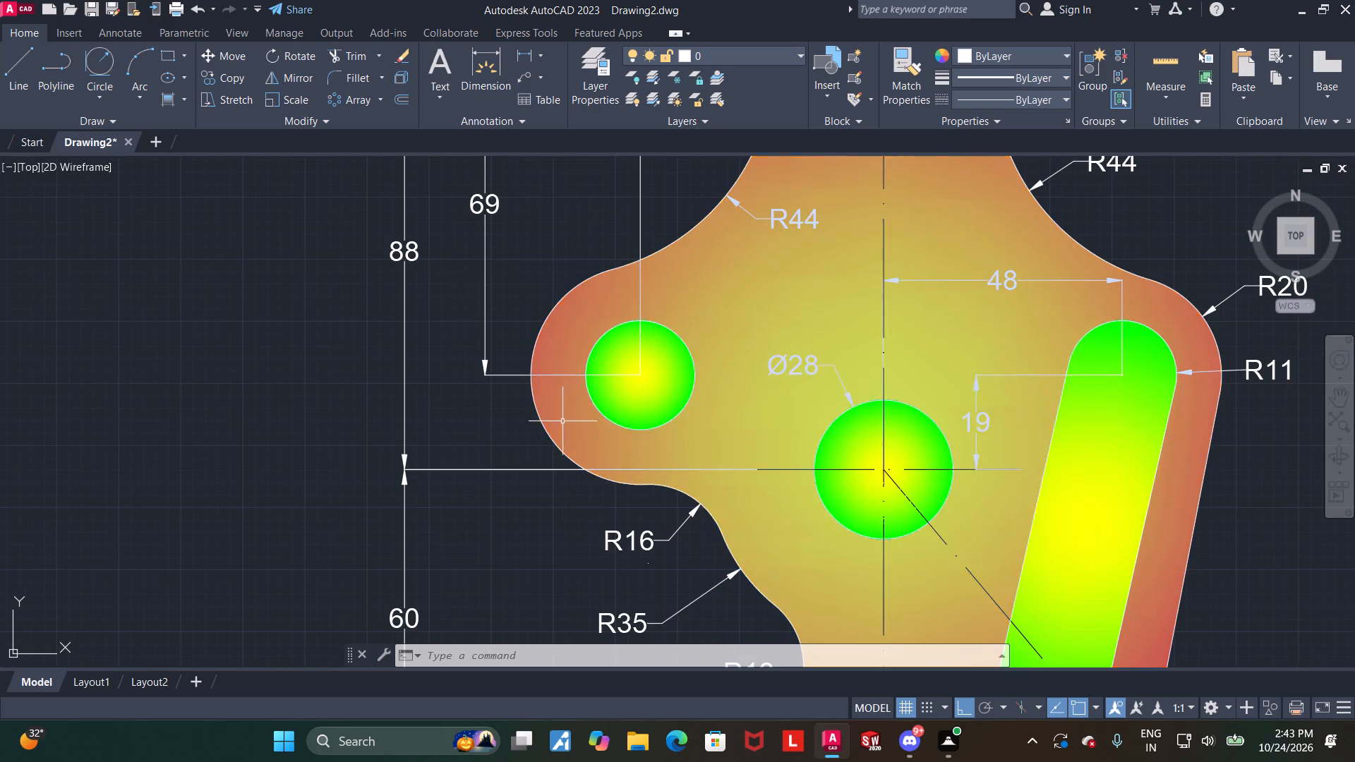
pyautogui.scroll(-3, 987, 405)
pyautogui.moveTo(1150, 422); pyautogui.dragTo(1071, 422, button='middle')
pyautogui.scroll(1, 1071, 422)
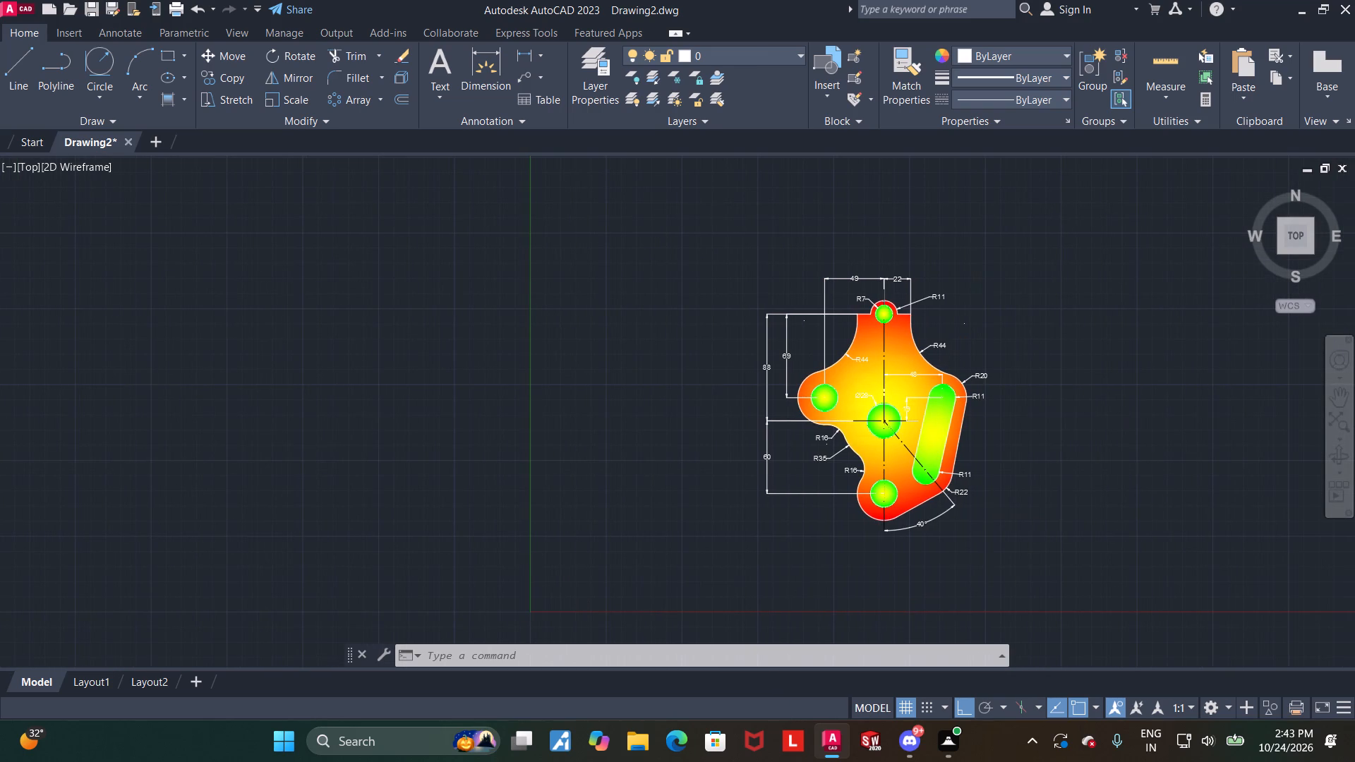
pyautogui.moveTo(1071, 422); pyautogui.dragTo(1032, 418, button='middle')
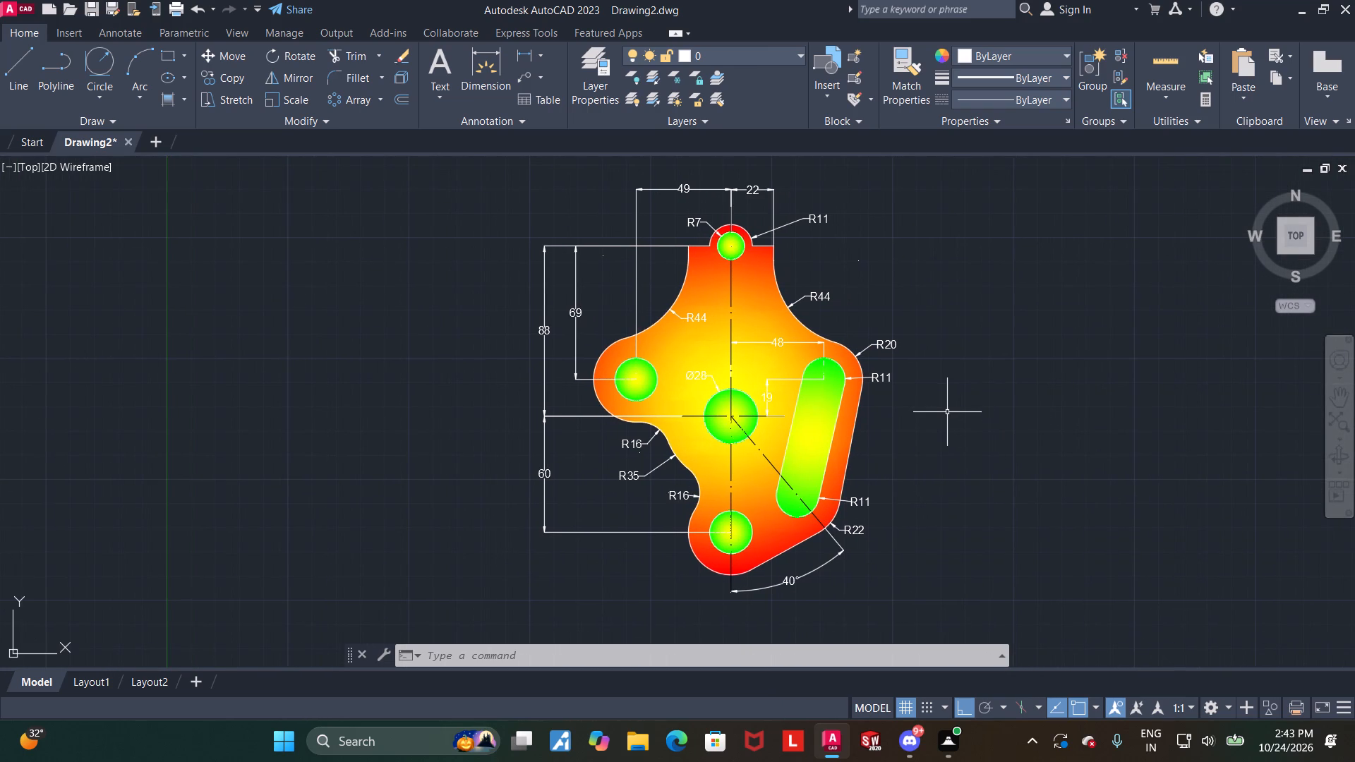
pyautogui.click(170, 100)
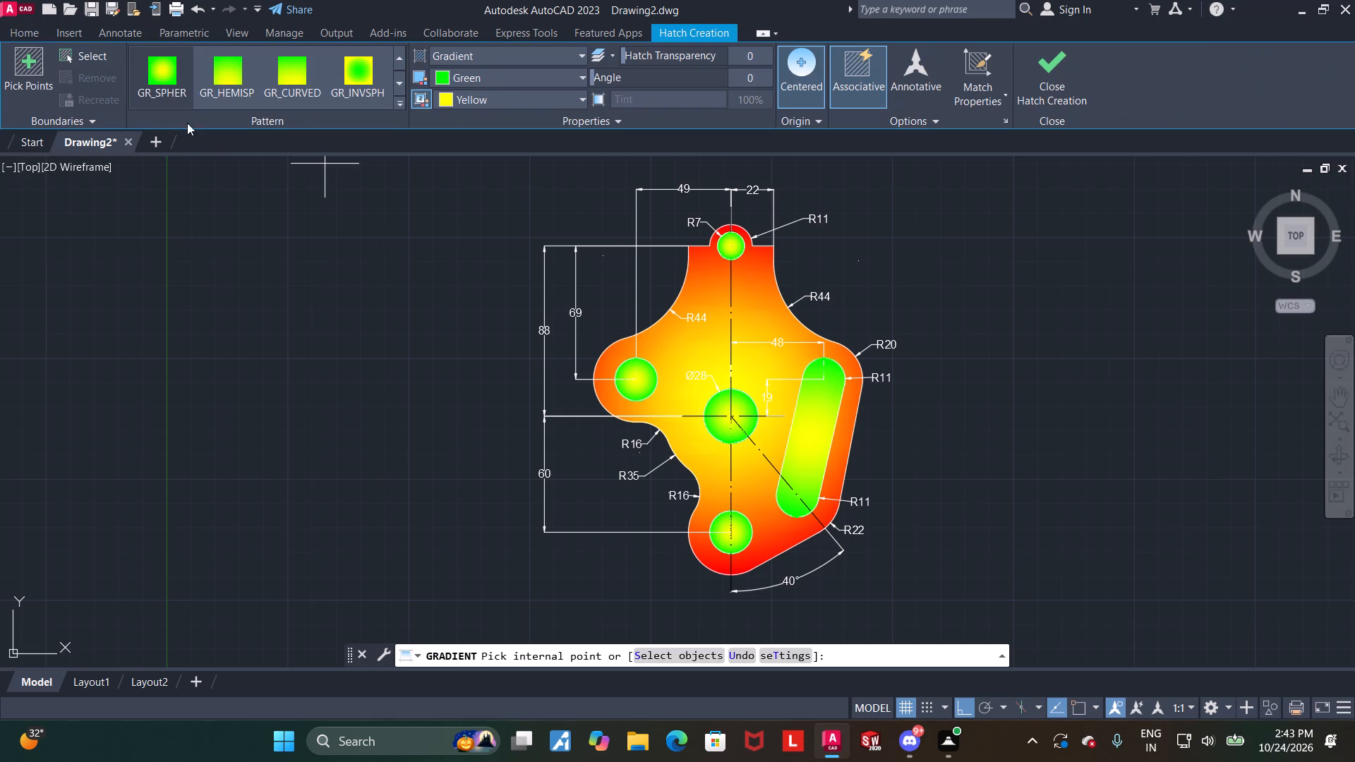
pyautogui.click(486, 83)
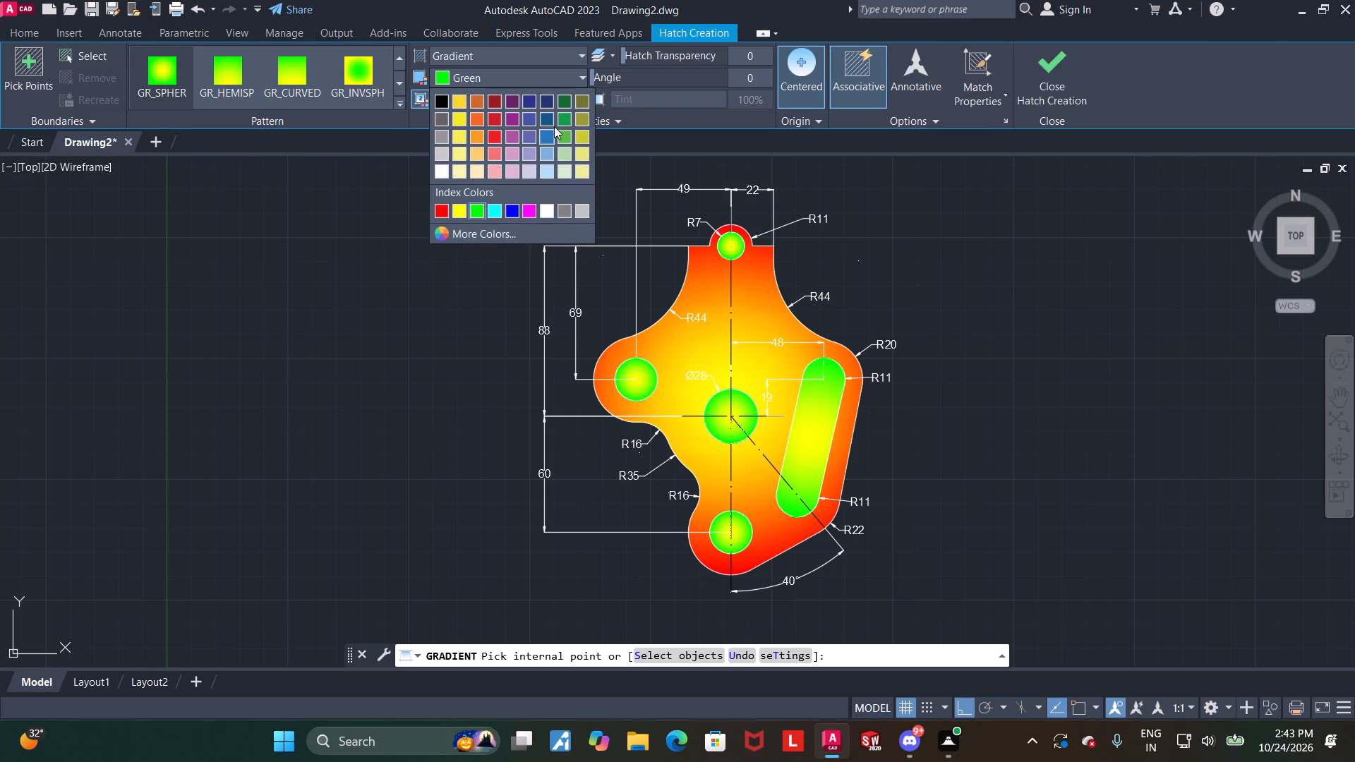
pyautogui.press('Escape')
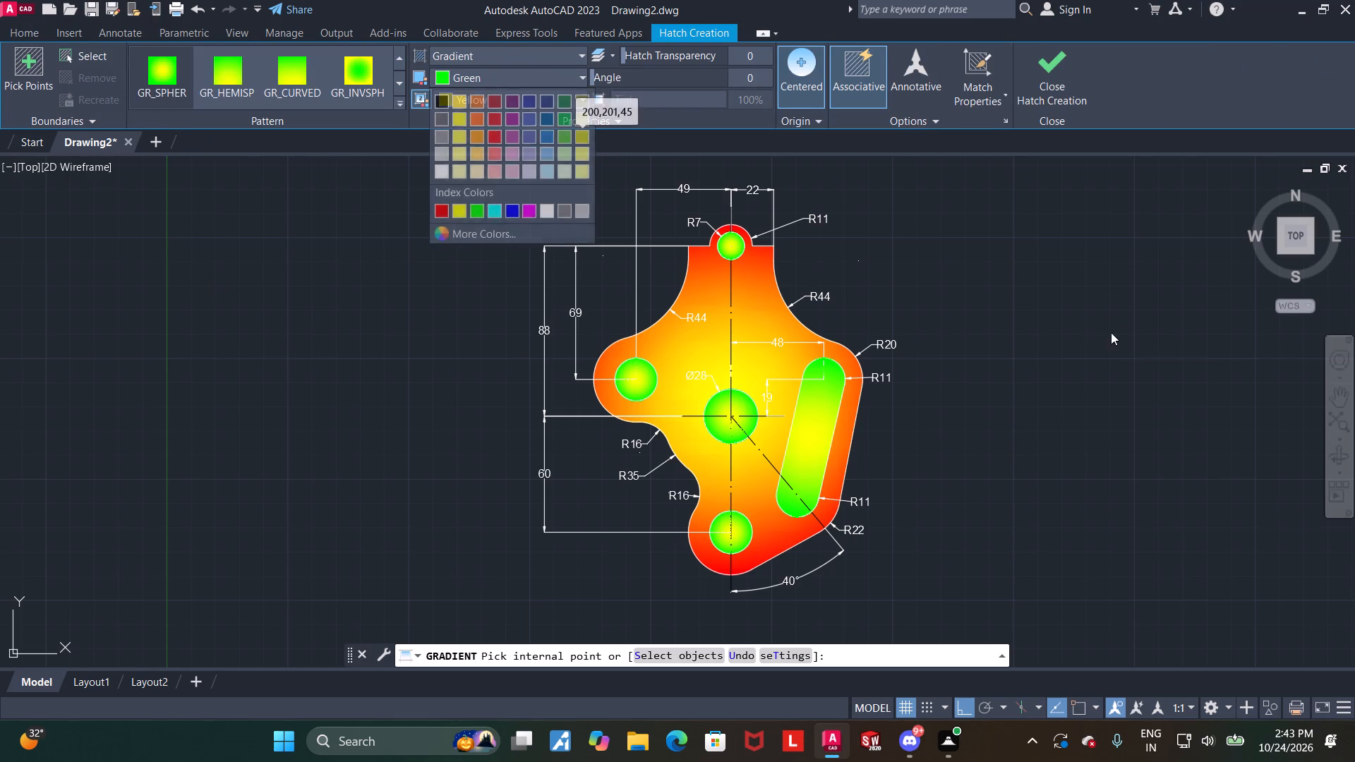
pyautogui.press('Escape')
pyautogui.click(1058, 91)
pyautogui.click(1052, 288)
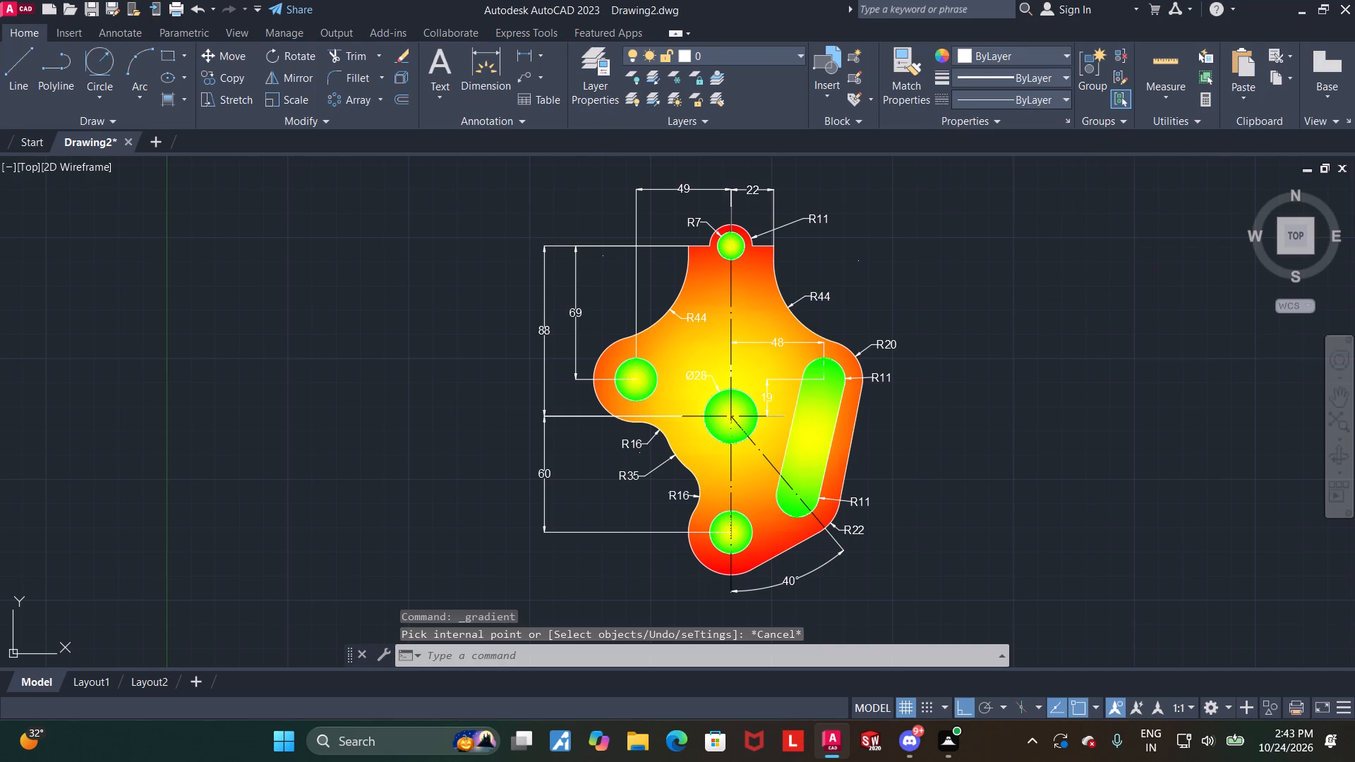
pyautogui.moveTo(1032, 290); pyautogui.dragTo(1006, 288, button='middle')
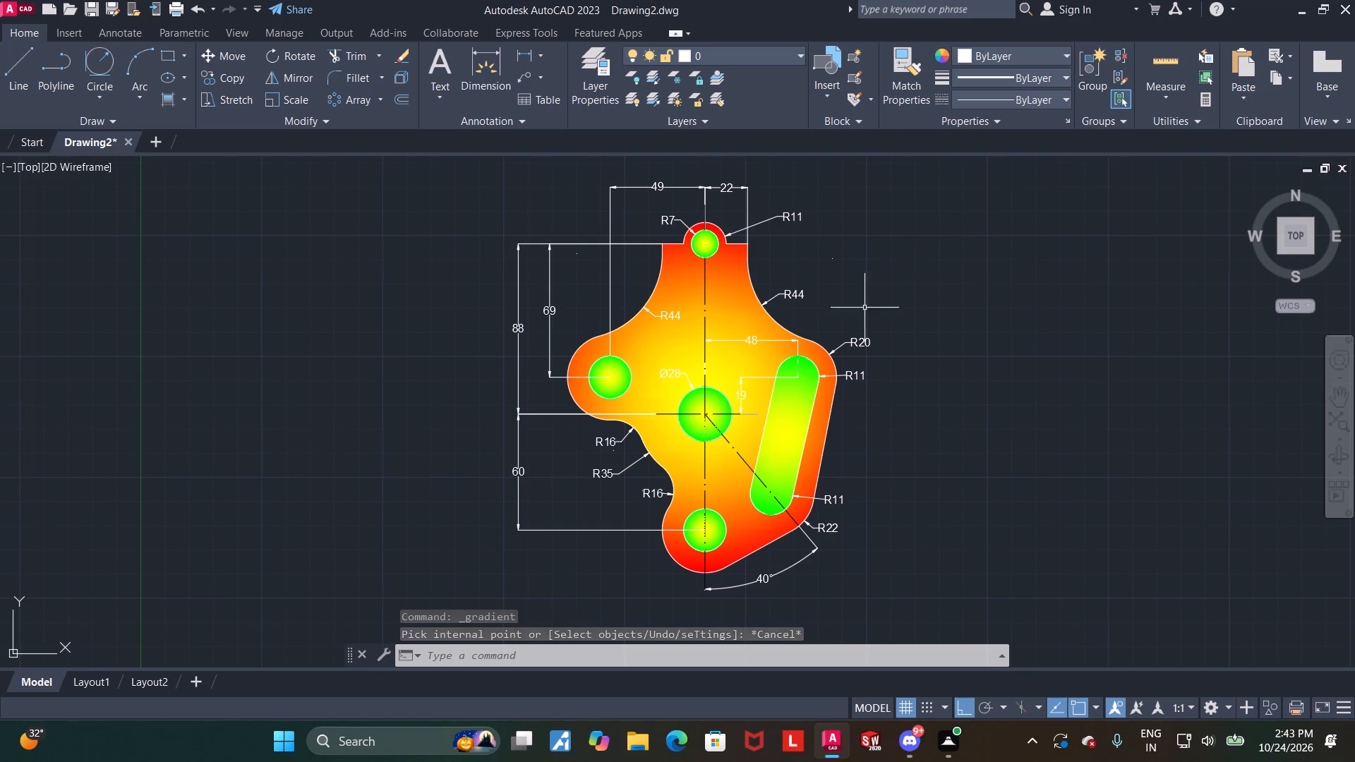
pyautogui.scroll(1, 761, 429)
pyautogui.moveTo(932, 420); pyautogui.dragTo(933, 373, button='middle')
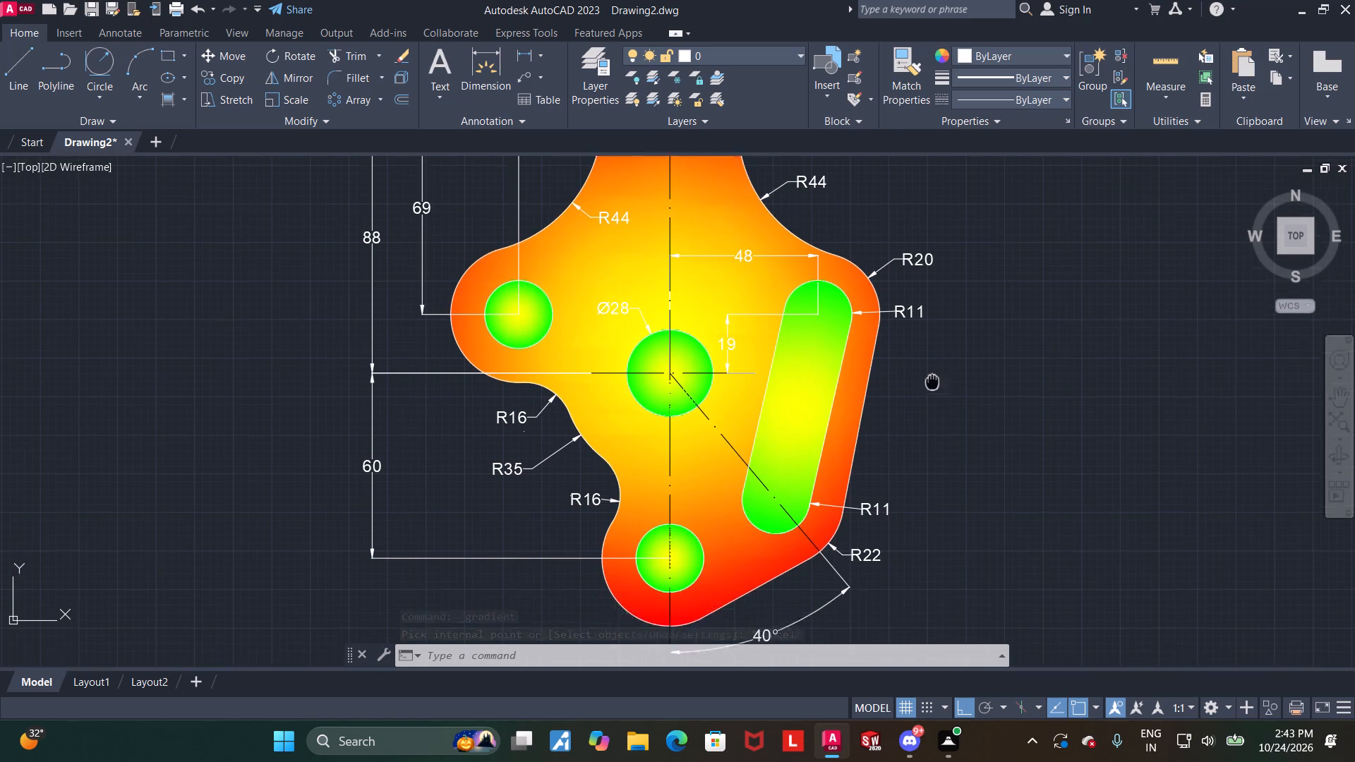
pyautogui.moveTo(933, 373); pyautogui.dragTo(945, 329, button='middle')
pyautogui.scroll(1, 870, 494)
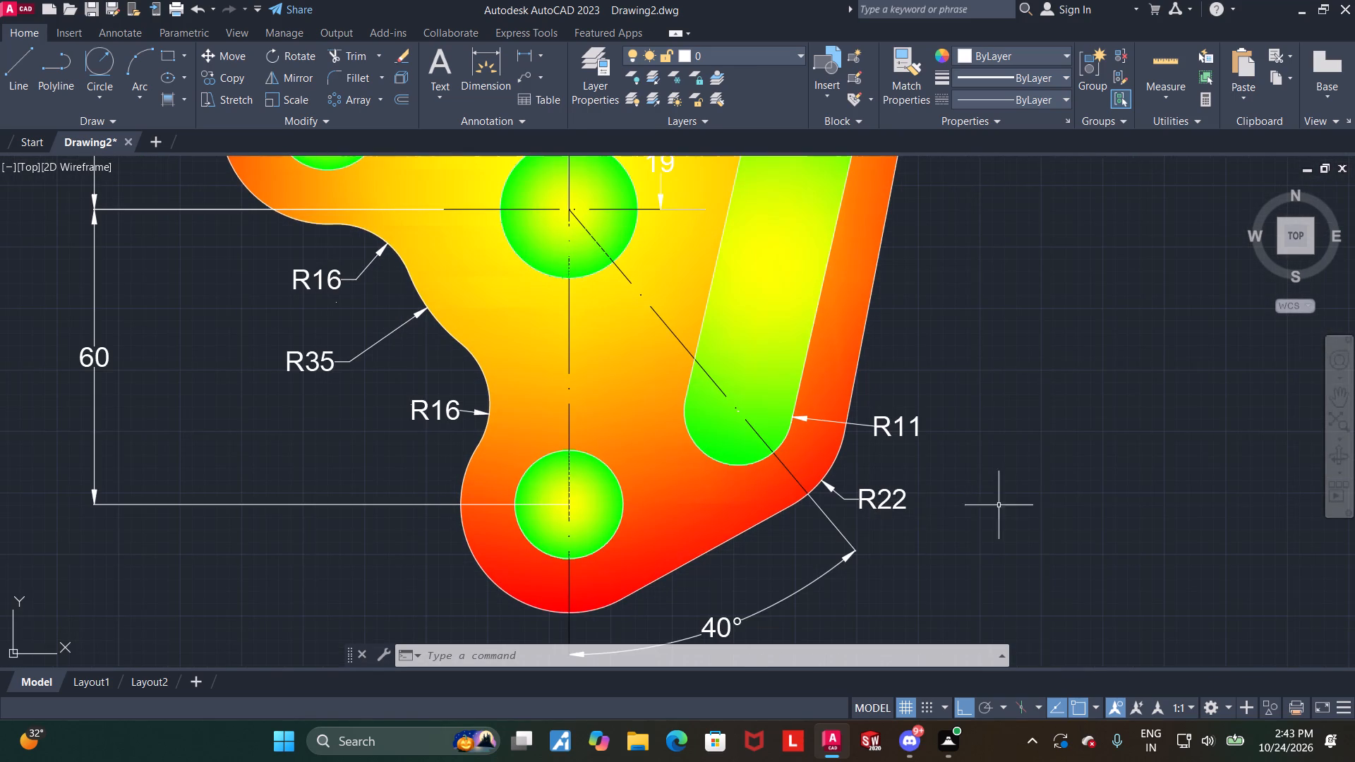
# Review the part from the bottom hole up to the top hole, then as a whole, checking its dimensions, centrelines and gradient fills.
pyautogui.moveTo(1107, 351); pyautogui.dragTo(1144, 287, button='middle')
pyautogui.scroll(-1, 1088, 326)
pyautogui.moveTo(1078, 360); pyautogui.dragTo(1039, 537, button='middle')
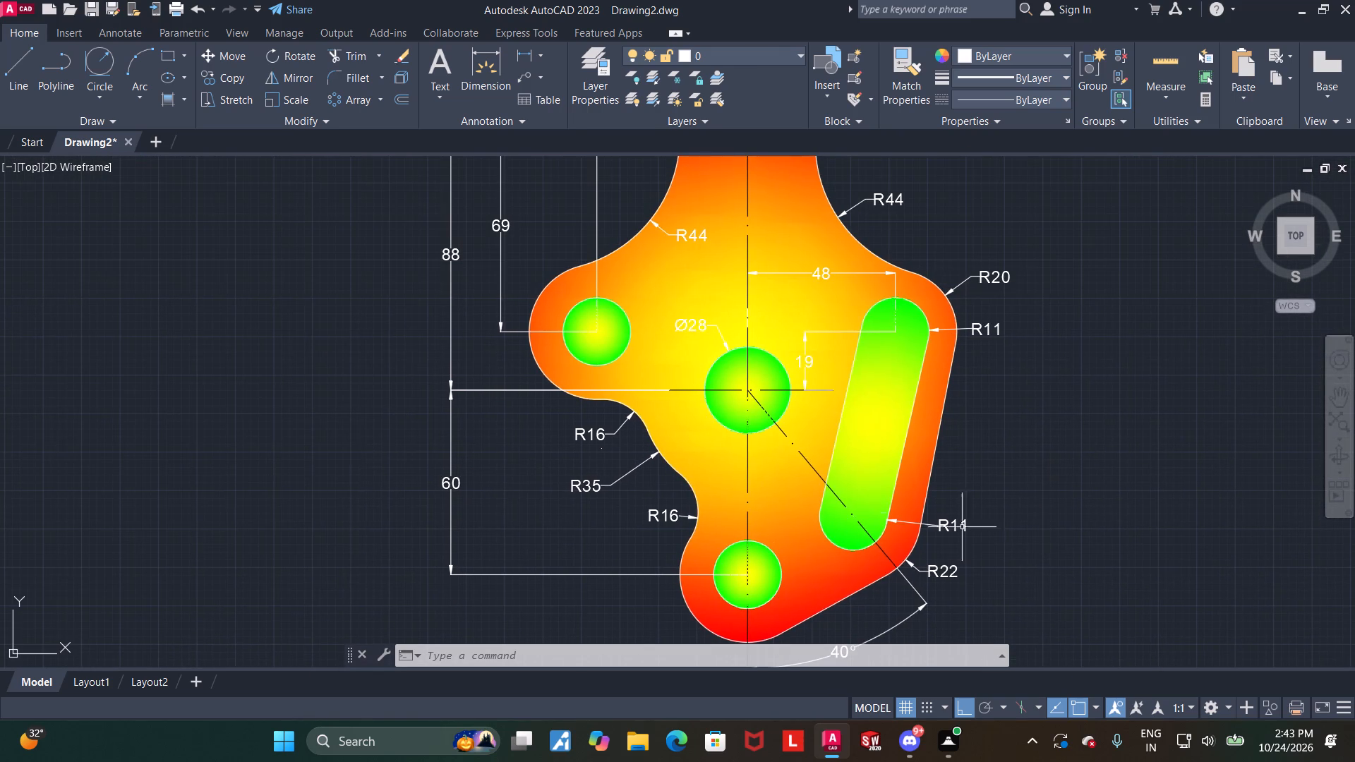
pyautogui.moveTo(639, 500); pyautogui.dragTo(642, 557, button='middle')
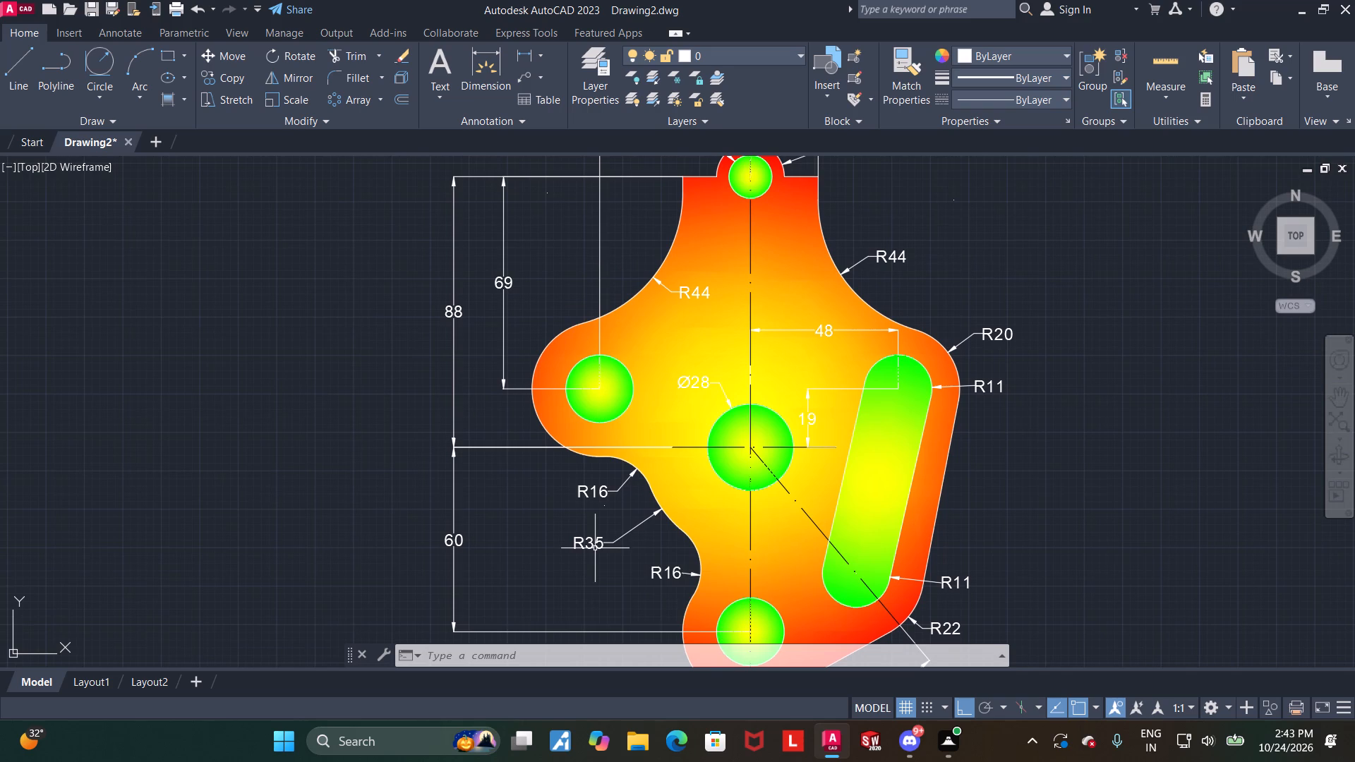
pyautogui.moveTo(592, 460); pyautogui.dragTo(597, 504, button='middle')
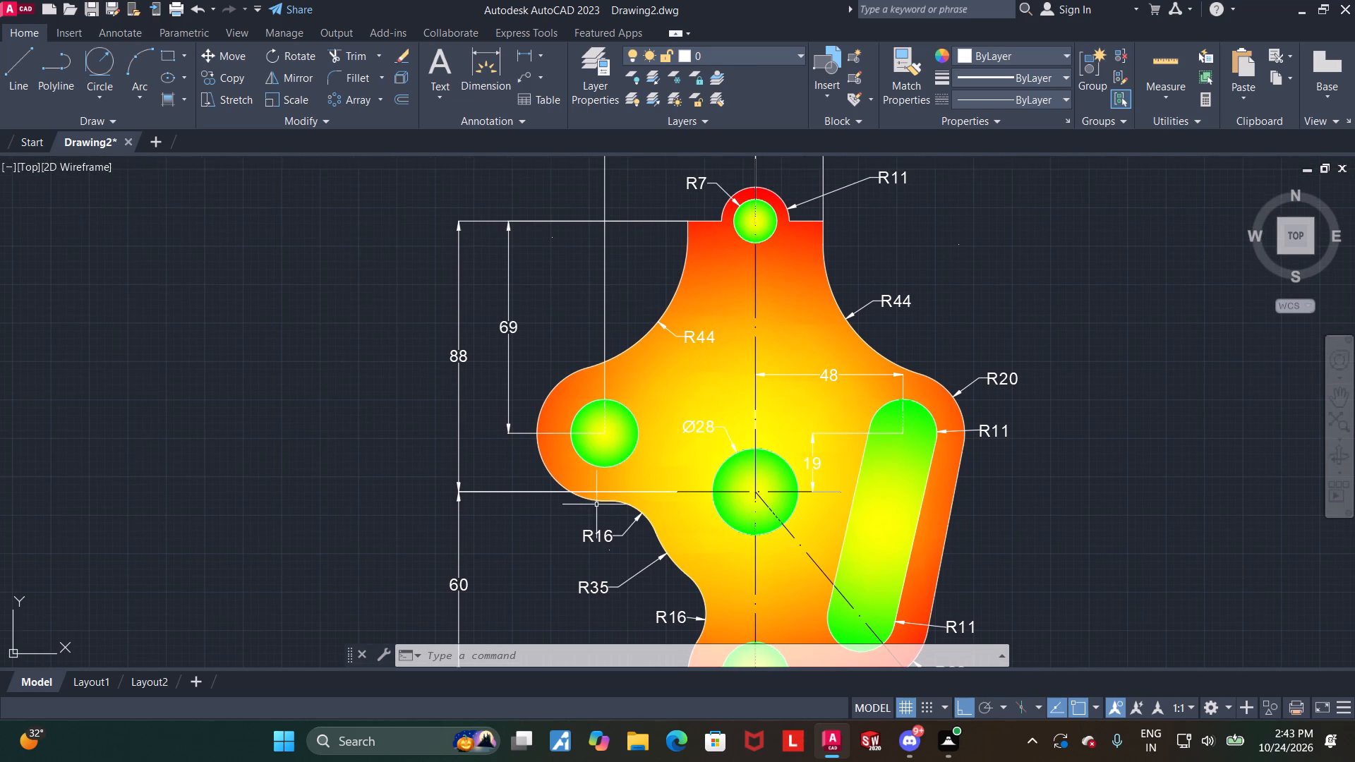
pyautogui.scroll(-1, 548, 514)
pyautogui.moveTo(970, 486); pyautogui.dragTo(932, 430, button='middle')
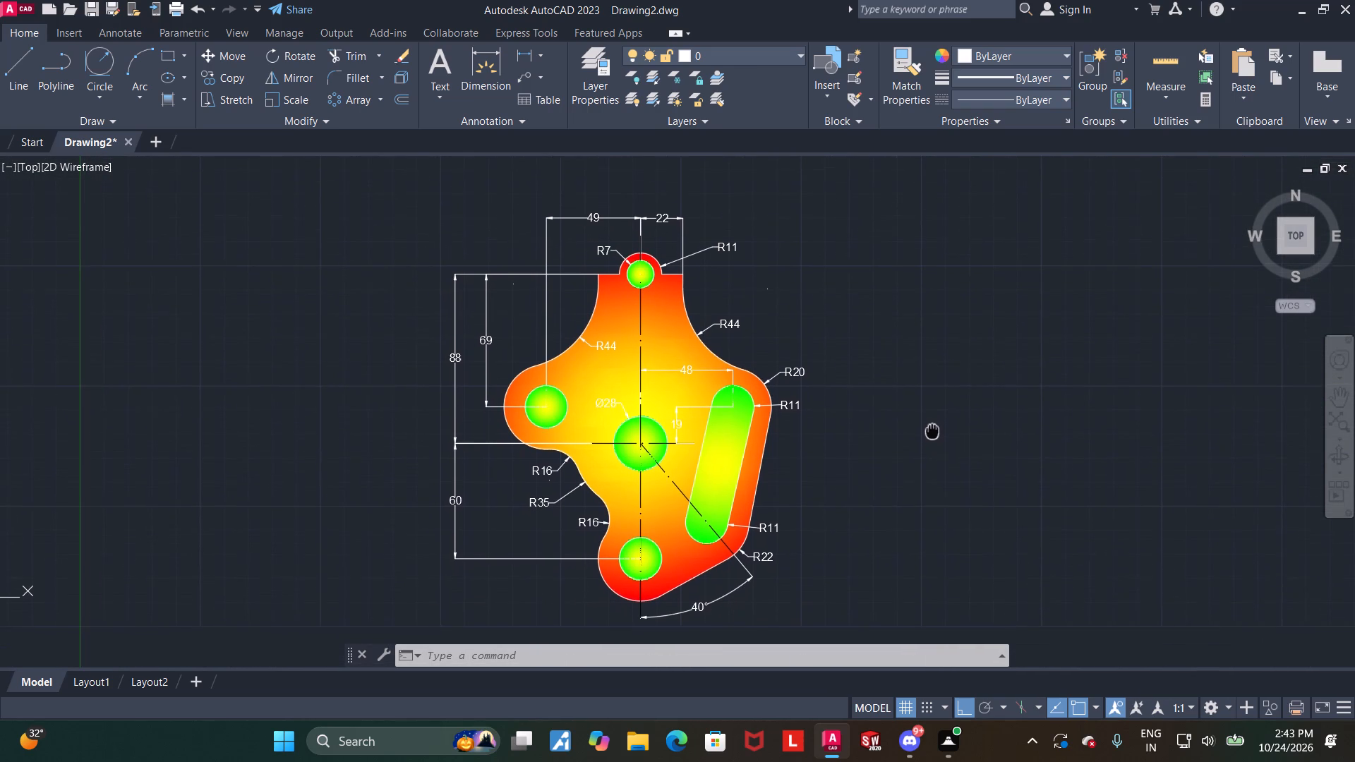
pyautogui.moveTo(932, 430); pyautogui.dragTo(932, 420, button='middle')
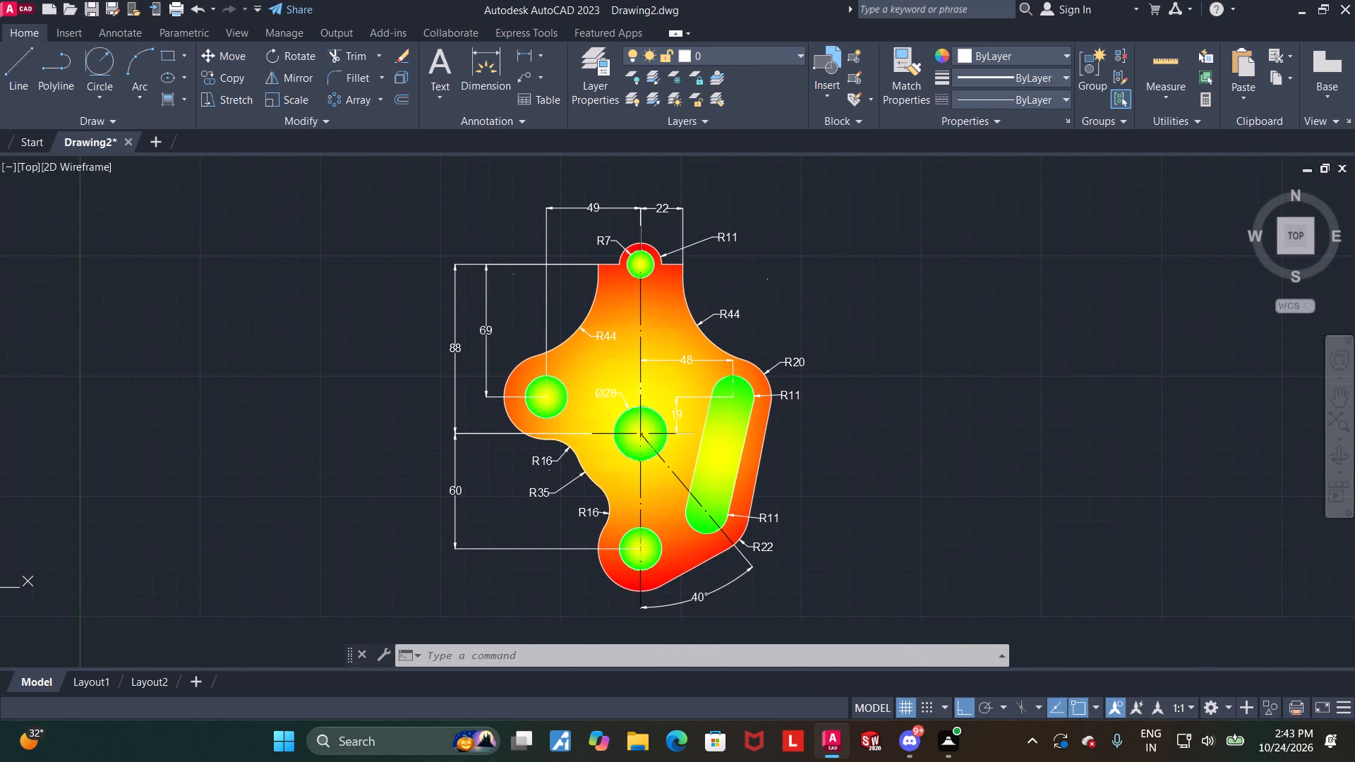
pyautogui.press('Escape')
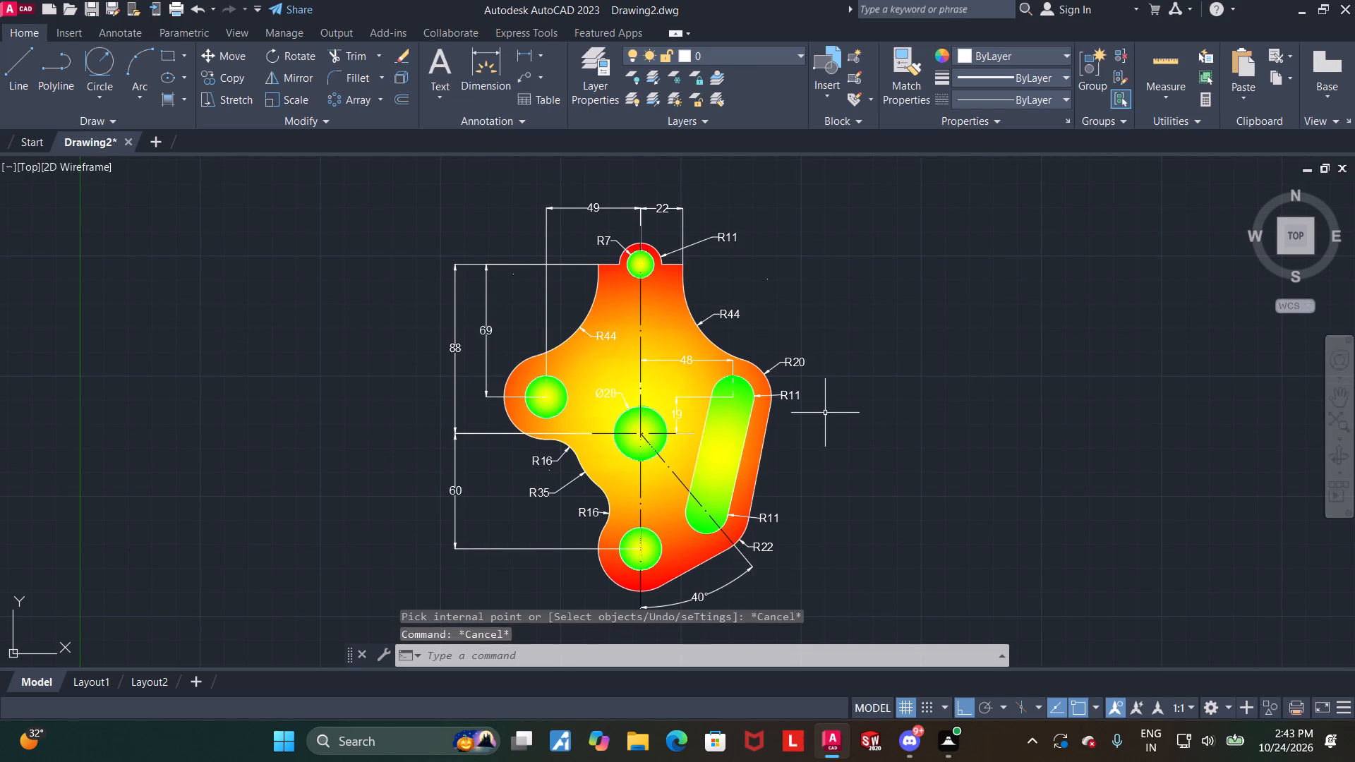
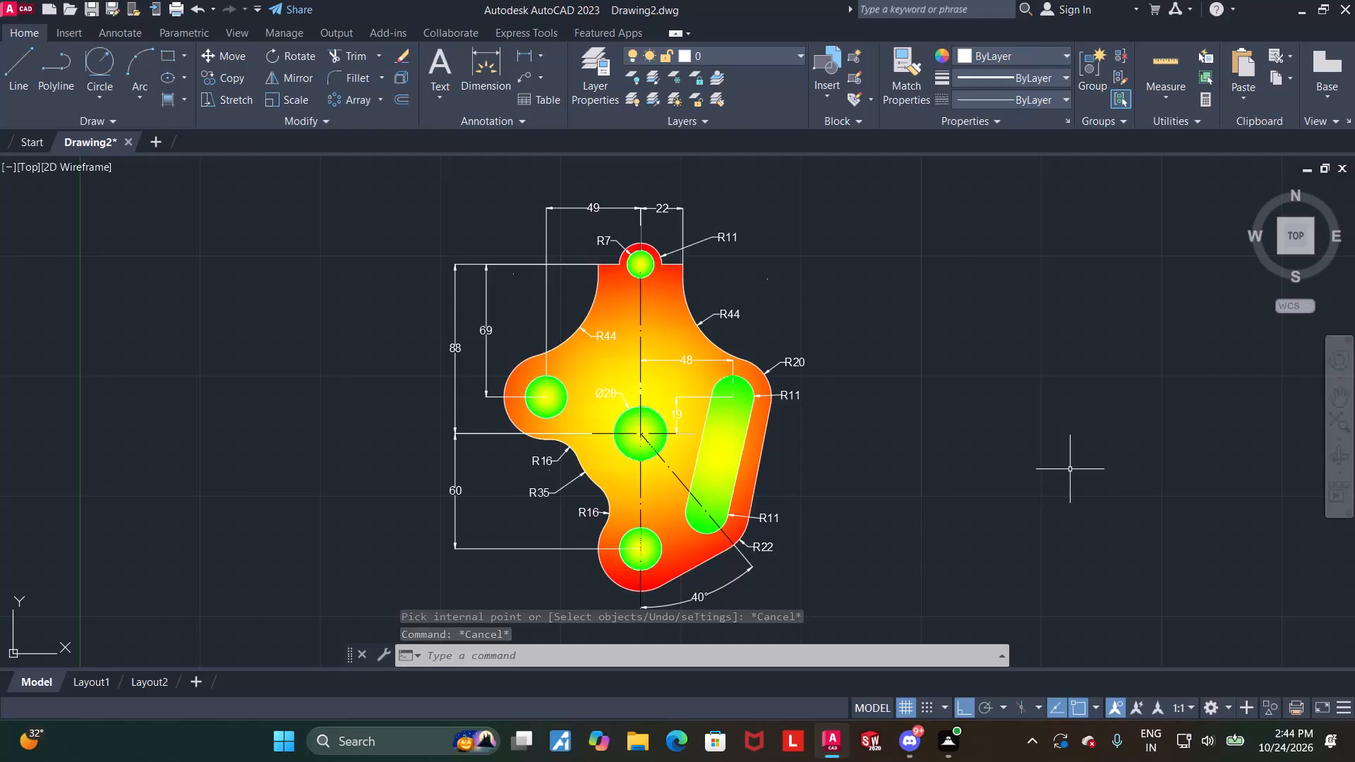
# Turn off command logging with LOGFILEOFF.
pyautogui.write('logfile')
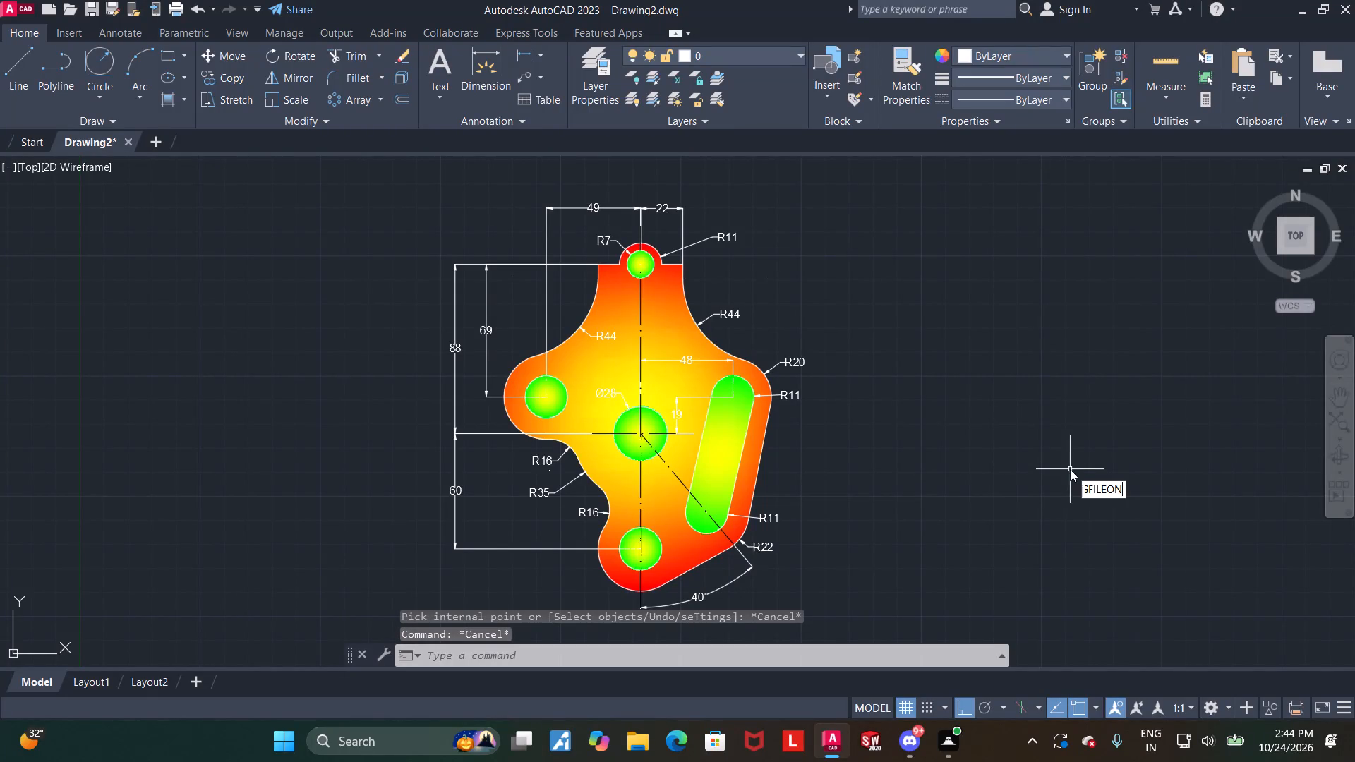
pyautogui.click(1134, 516)
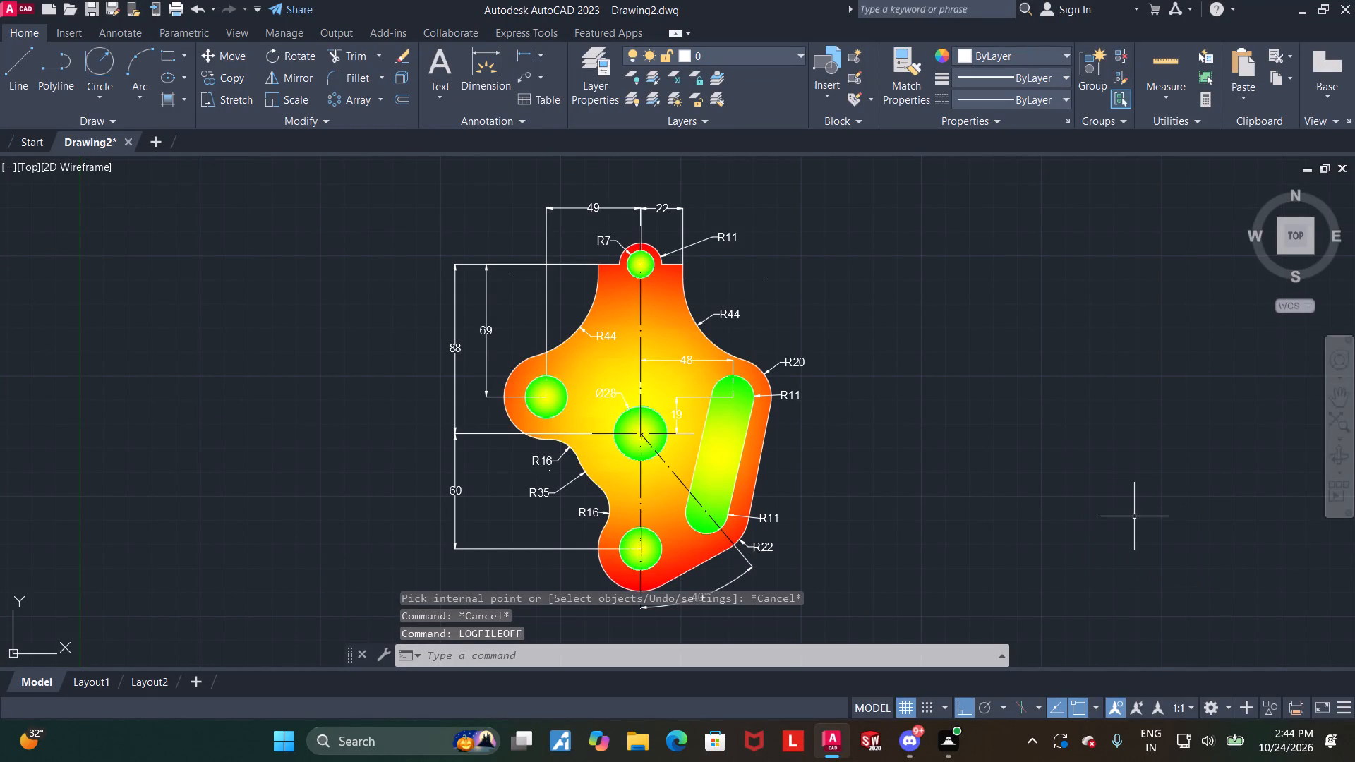
# Save the drawing in the Downloads folder as "angular selector plate" in AutoCAD 2018 Drawing (*.dwg) format.
pyautogui.hotkey('ctrl', 's')
pyautogui.press('a')
pyautogui.write('ngular sel')
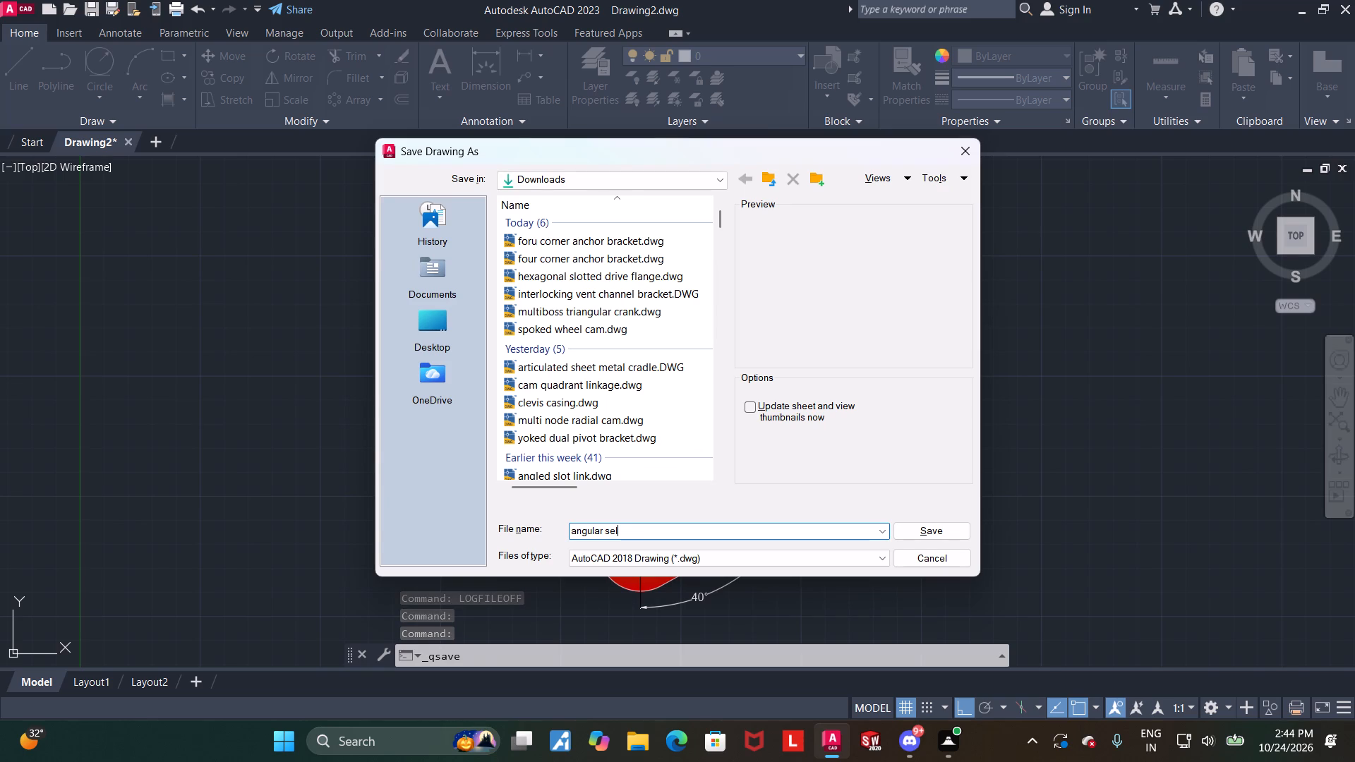
pyautogui.write('ector plate')
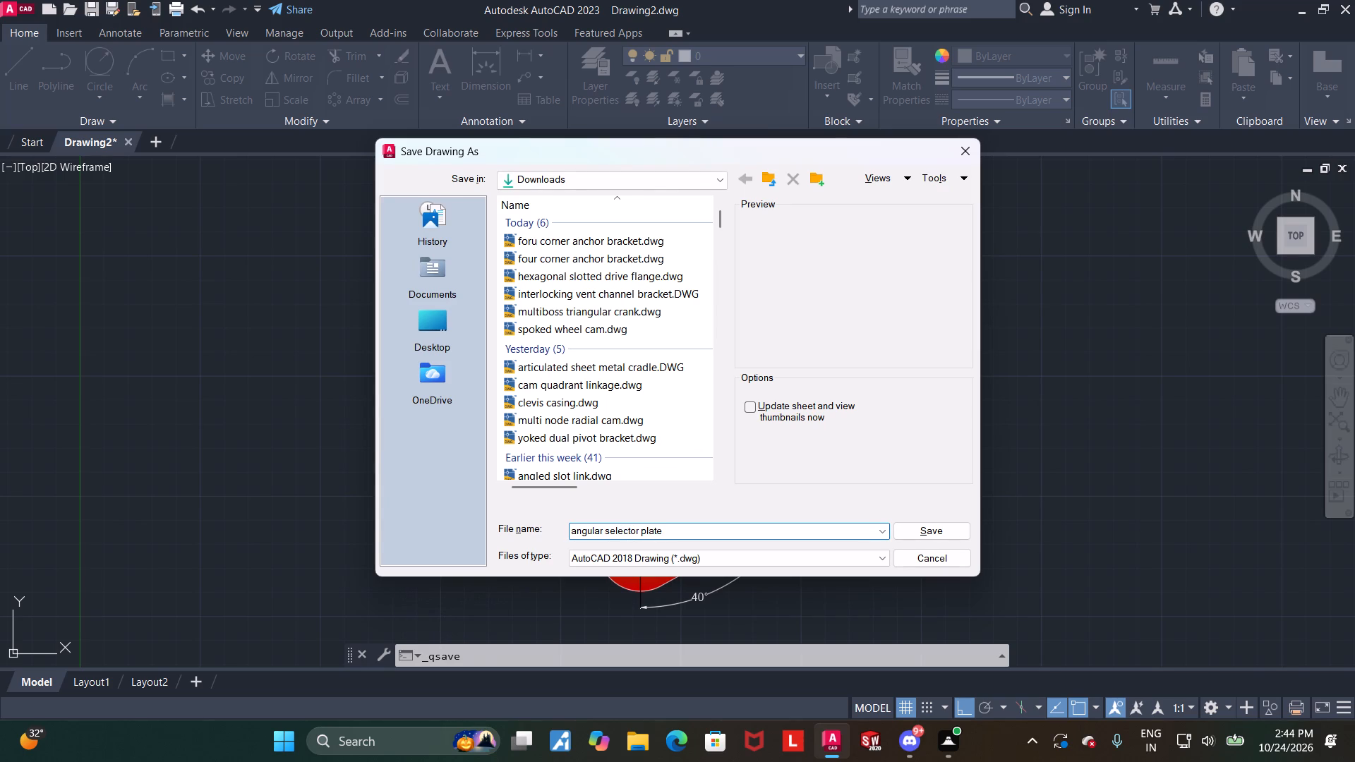
pyautogui.click(918, 528)
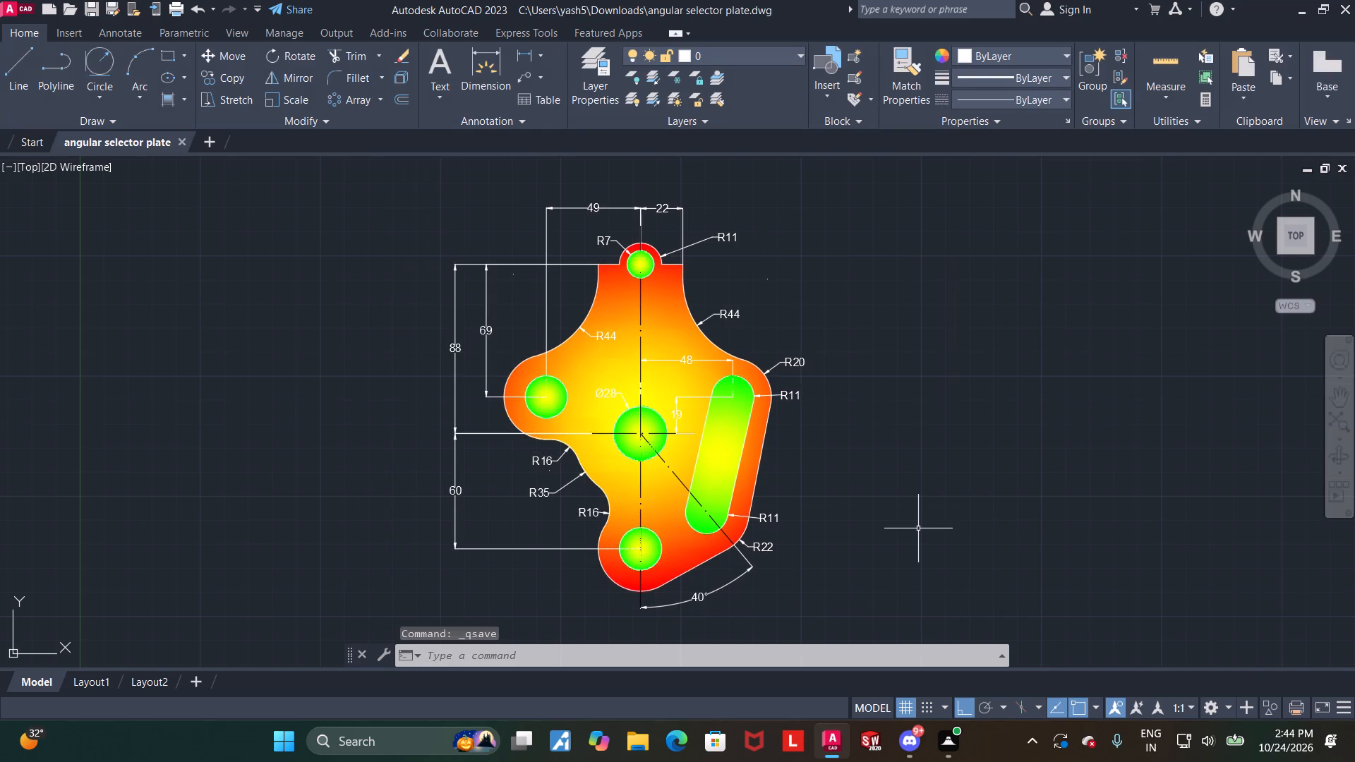
# Set up a plot with the DWG To PDF.pc3 plotter and ISO A4 (297.00 x 210.00 MM) paper.
pyautogui.write('plot')
pyautogui.press('Return')
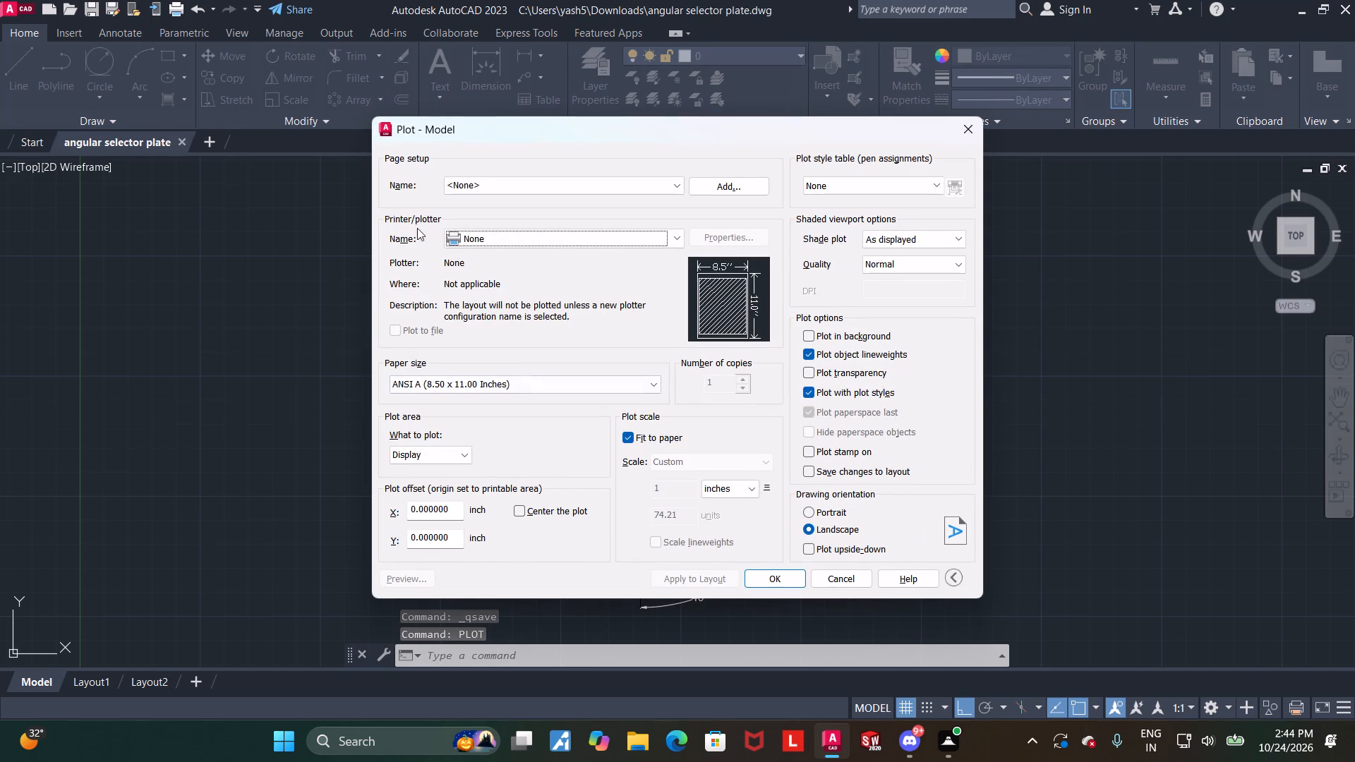
pyautogui.click(495, 242)
pyautogui.click(523, 423)
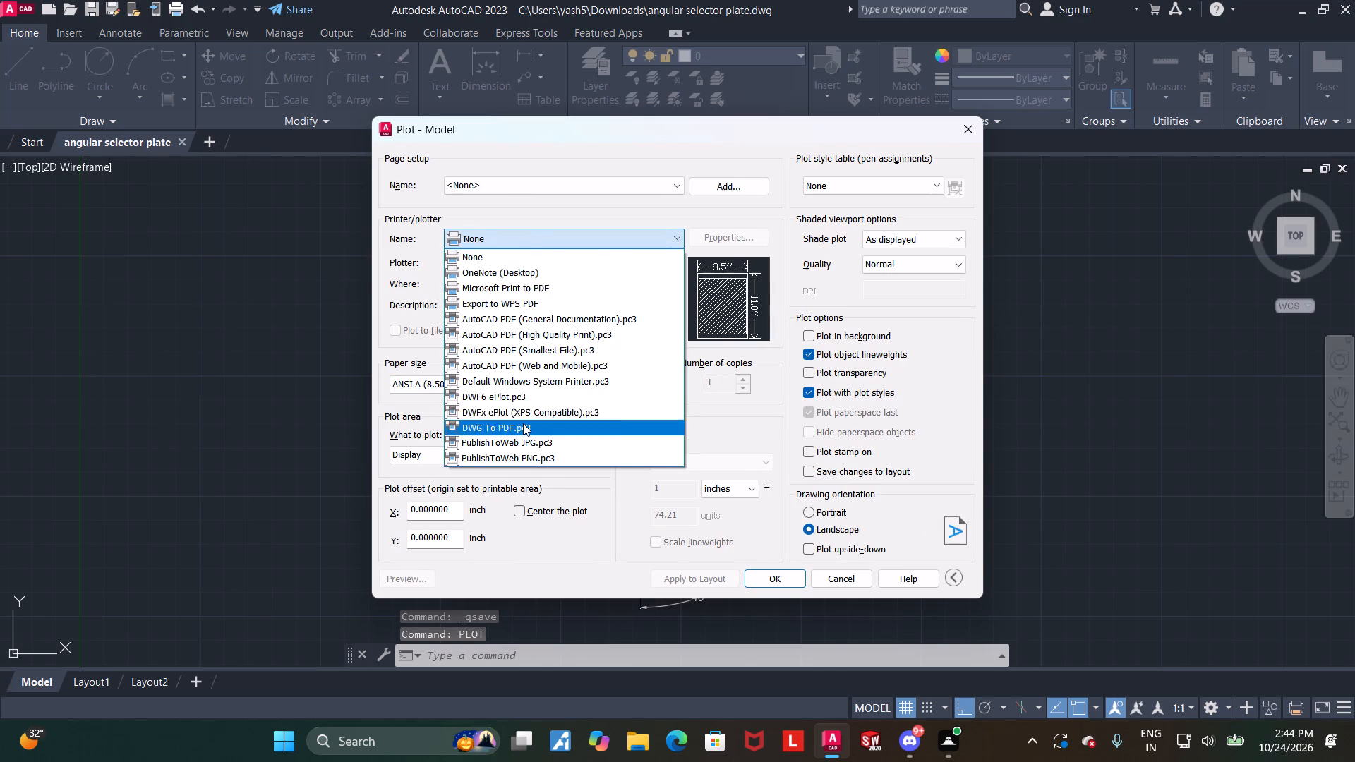
pyautogui.click(511, 383)
pyautogui.scroll(-7, 502, 583)
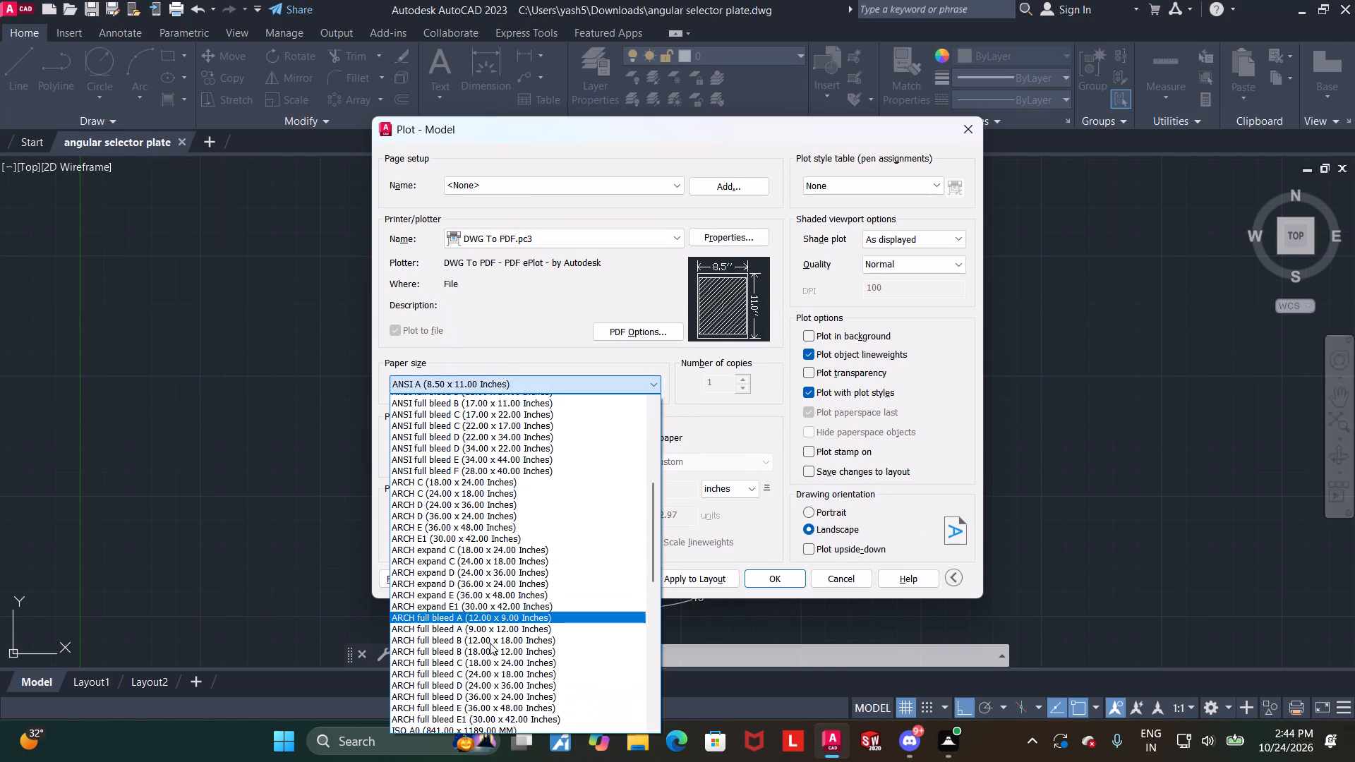
pyautogui.scroll(-3, 490, 654)
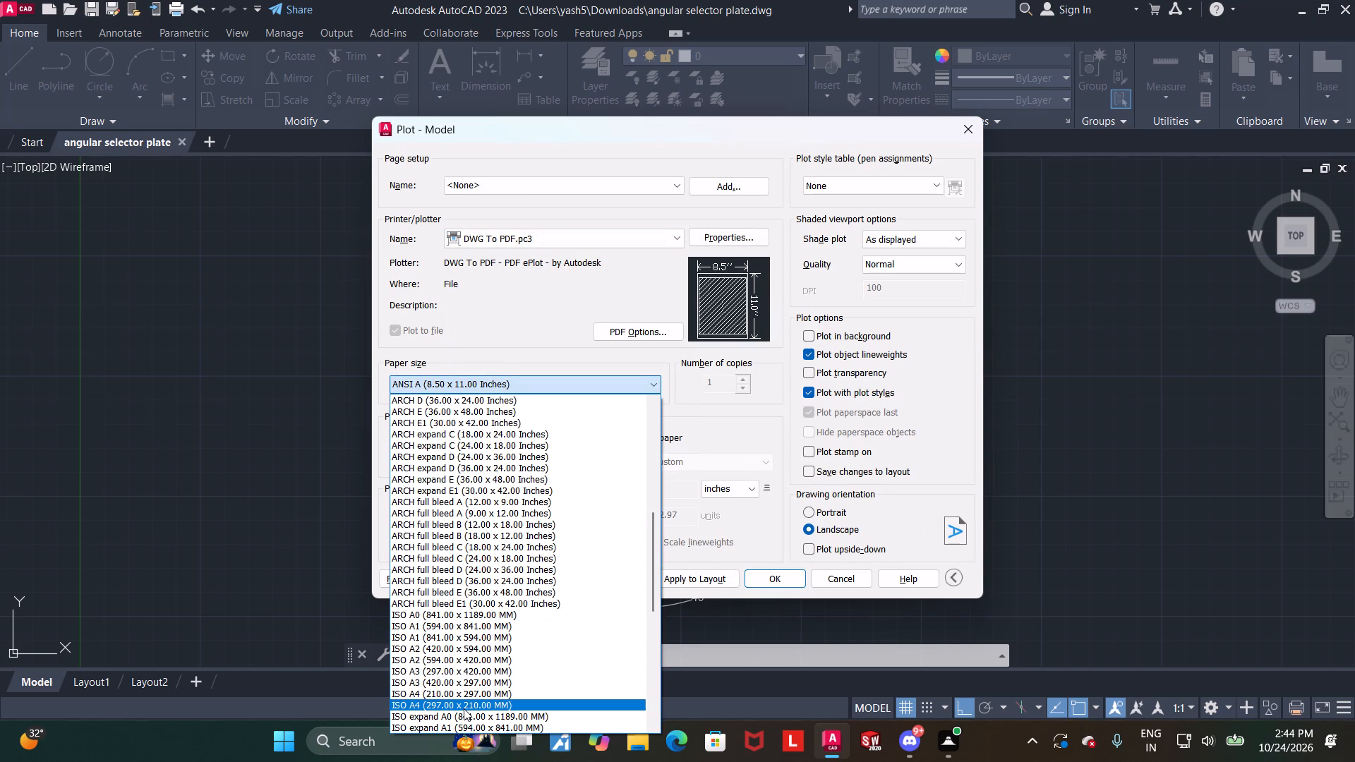
pyautogui.click(464, 708)
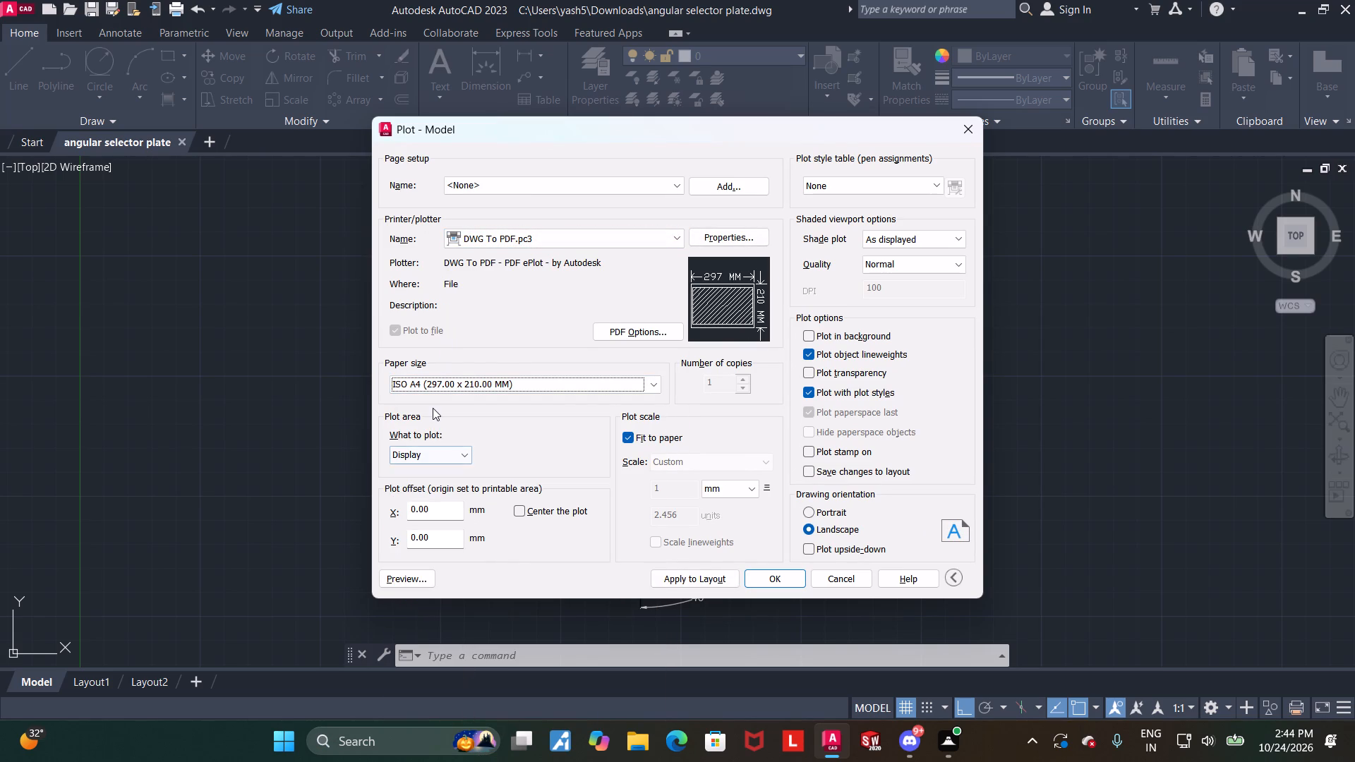
# Centre the plot and set its plot area to a window enclosing the whole part with all its dimensions.
pyautogui.click(520, 508)
pyautogui.click(427, 444)
pyautogui.click(429, 452)
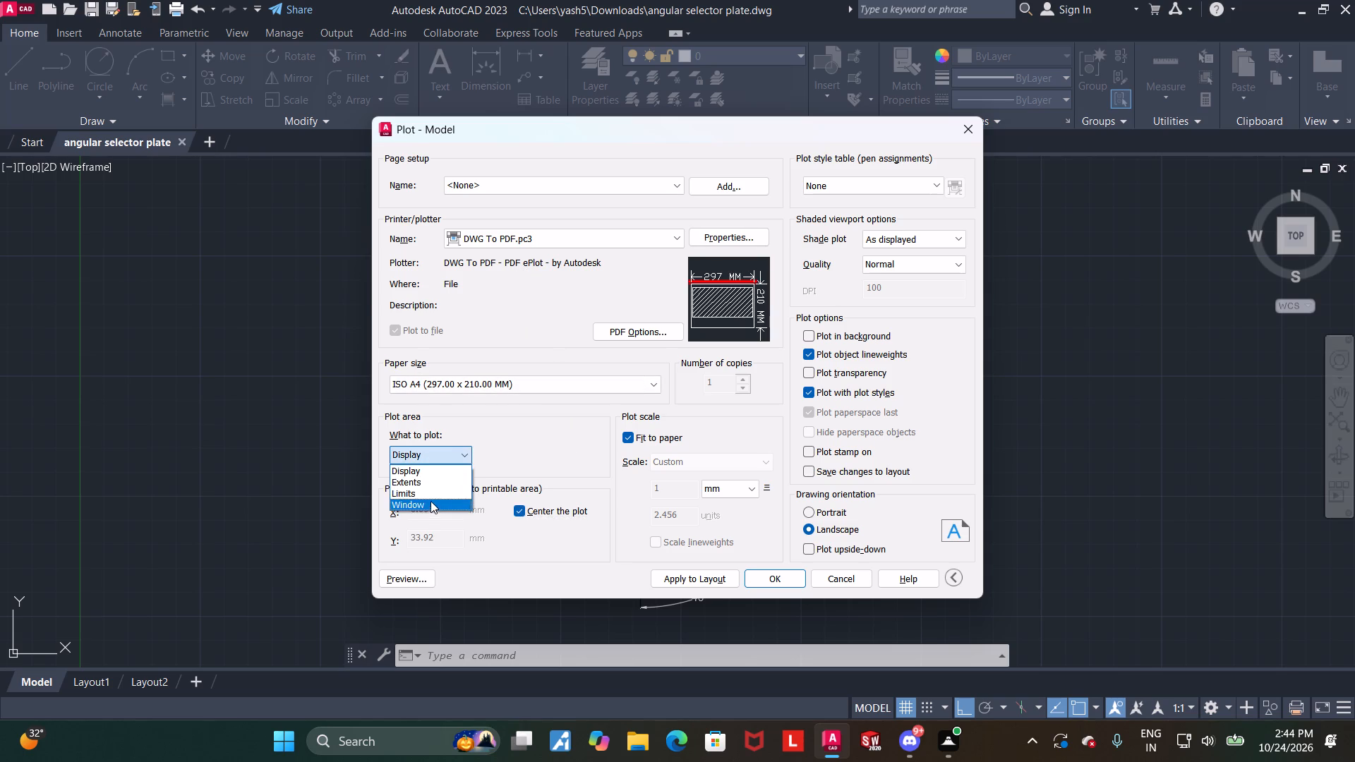
pyautogui.click(430, 503)
pyautogui.click(358, 164)
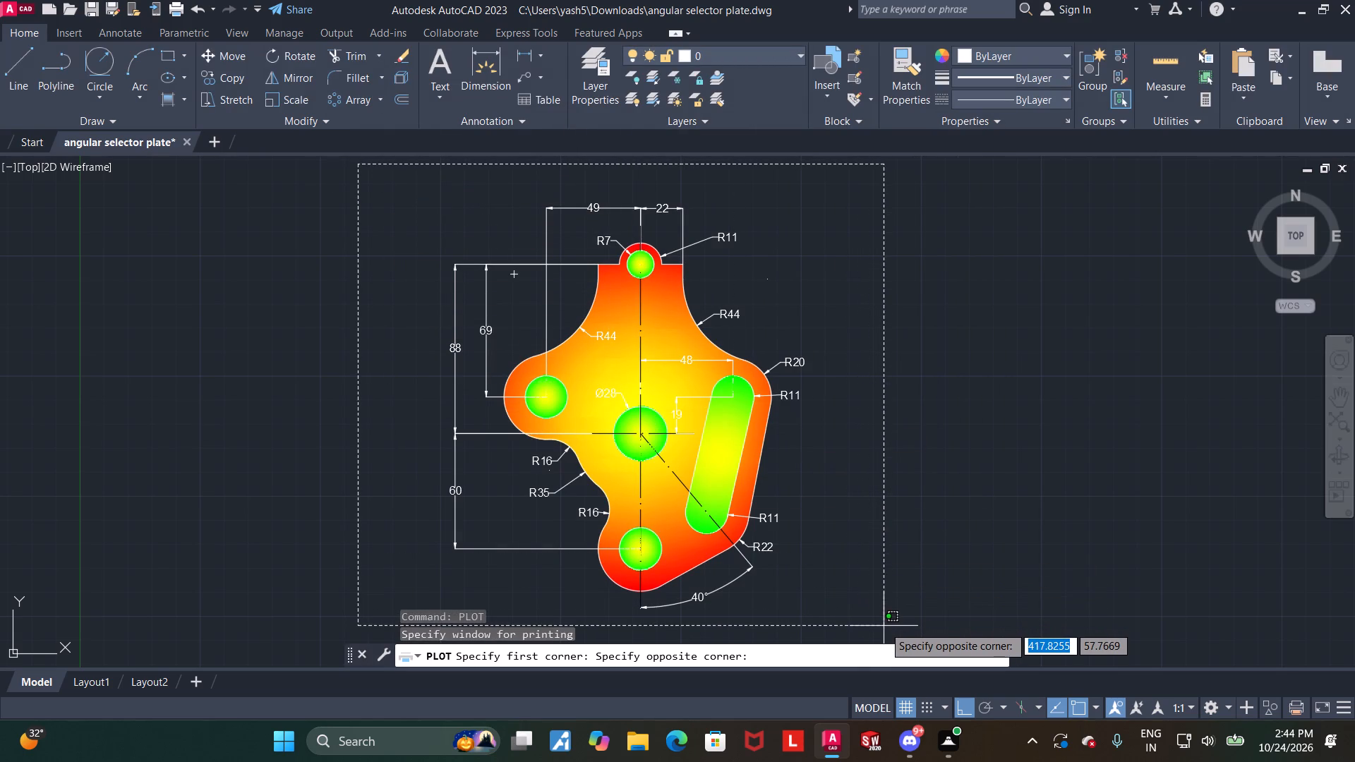
pyautogui.click(884, 626)
# Plot the drawing to a PDF named "angular selector plate-Model.pdf" in the Downloads folder.
pyautogui.click(761, 580)
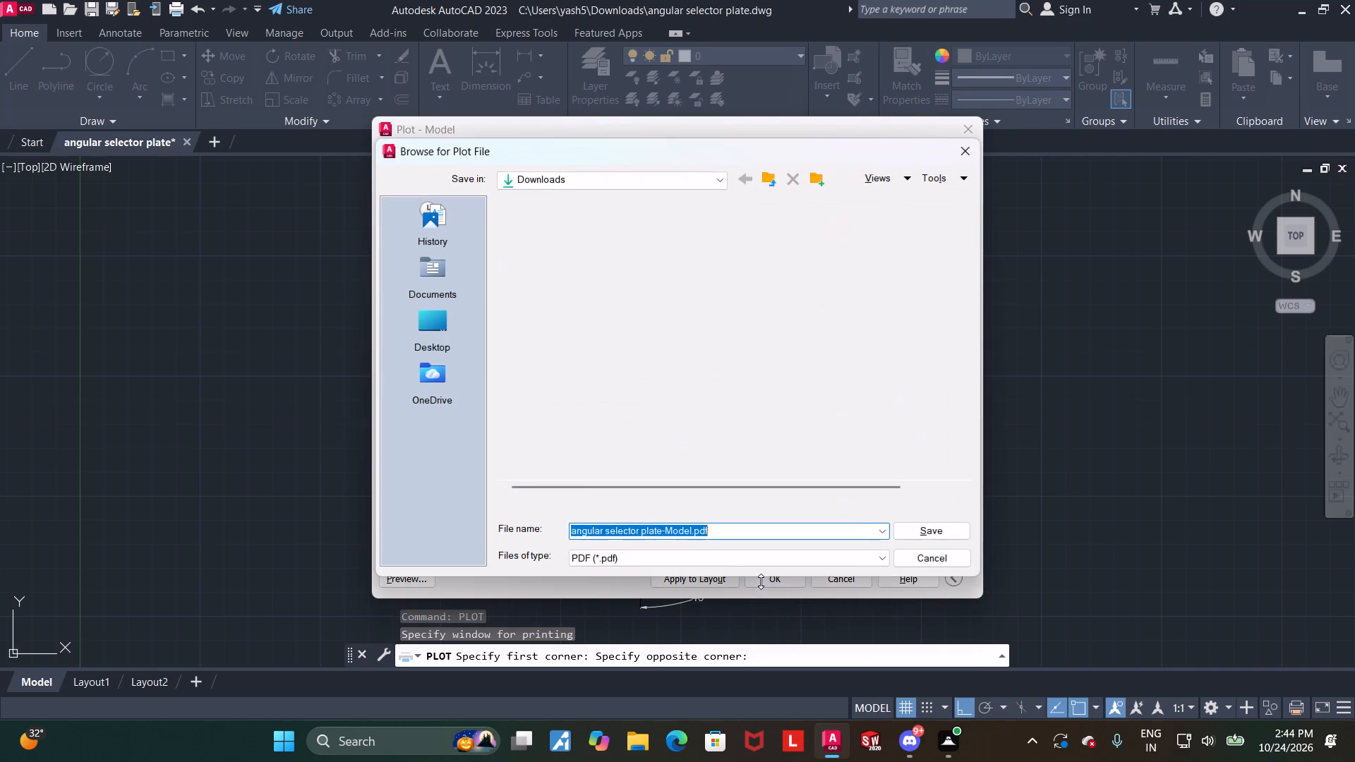
pyautogui.doubleClick(442, 324)
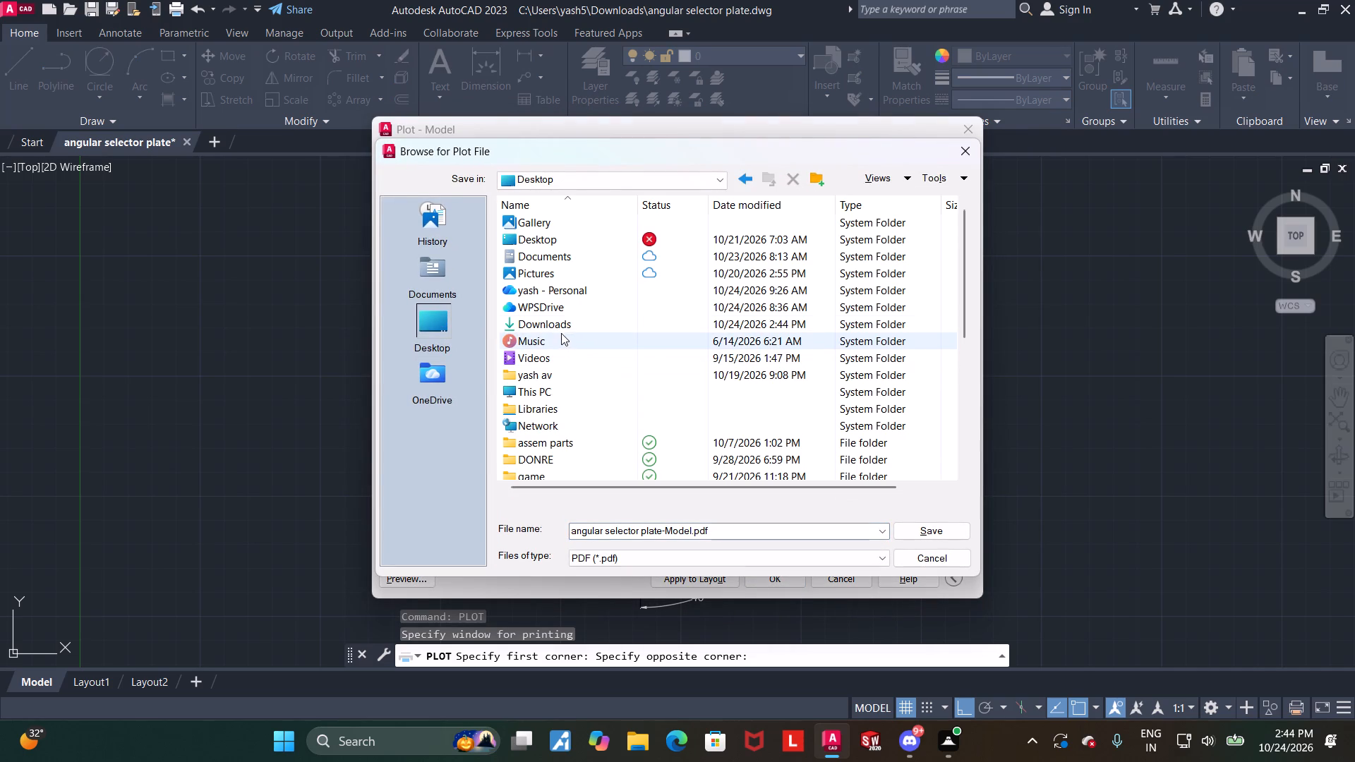
pyautogui.doubleClick(558, 324)
pyautogui.click(919, 521)
pyautogui.click(922, 531)
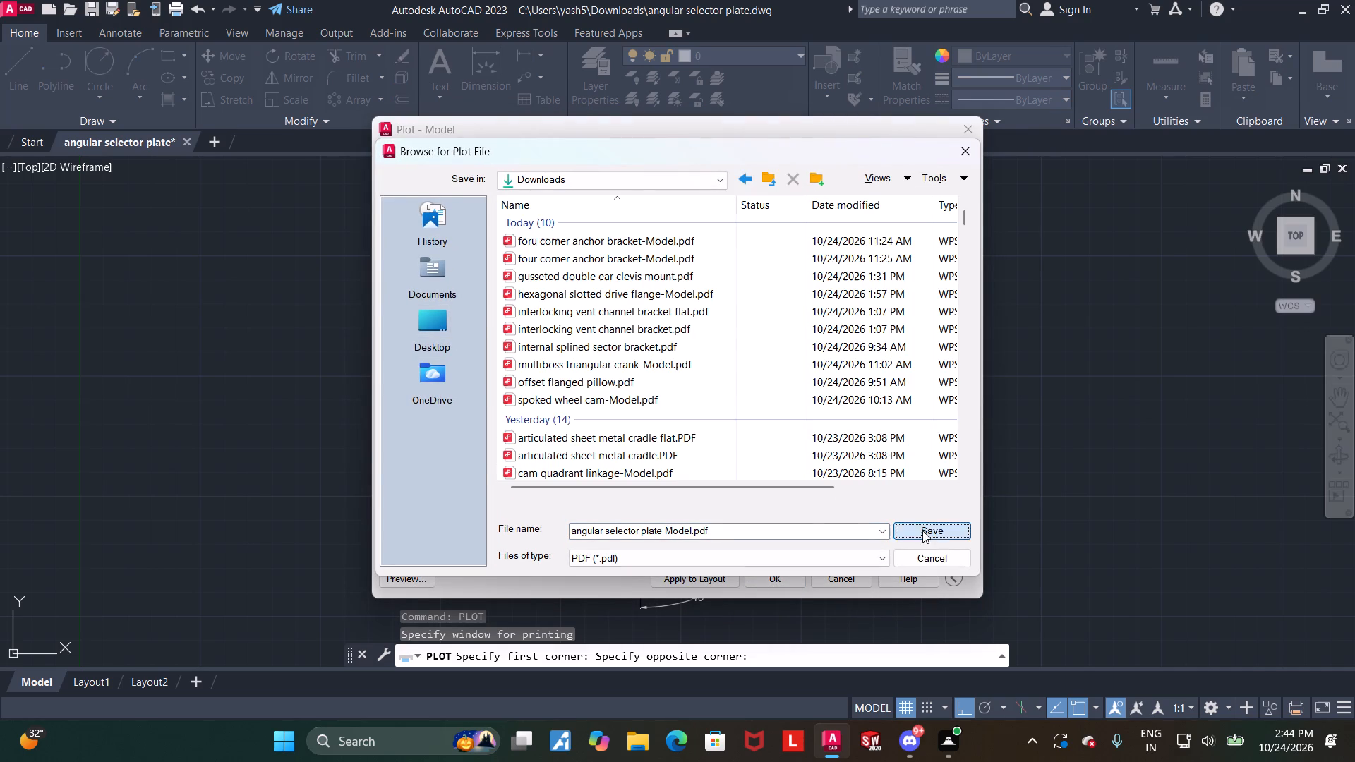